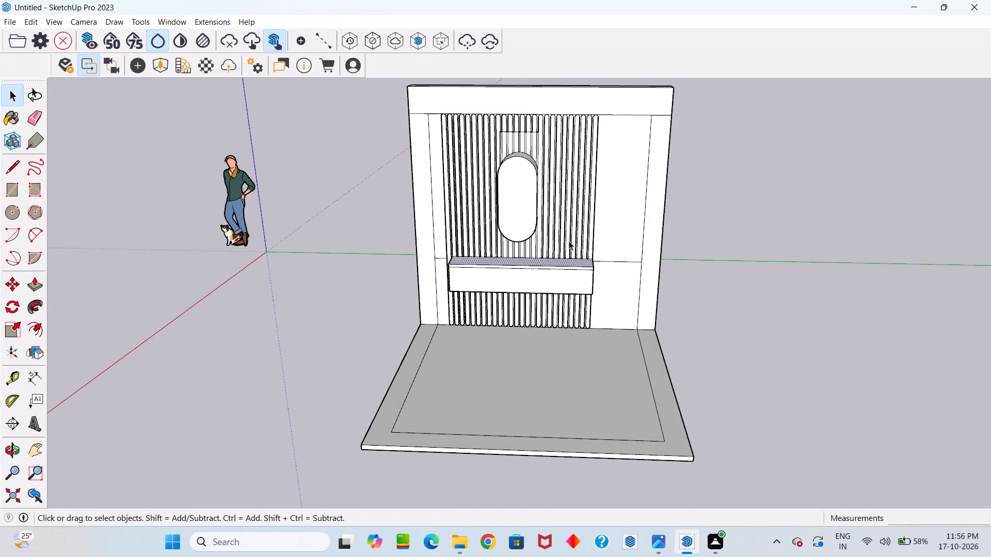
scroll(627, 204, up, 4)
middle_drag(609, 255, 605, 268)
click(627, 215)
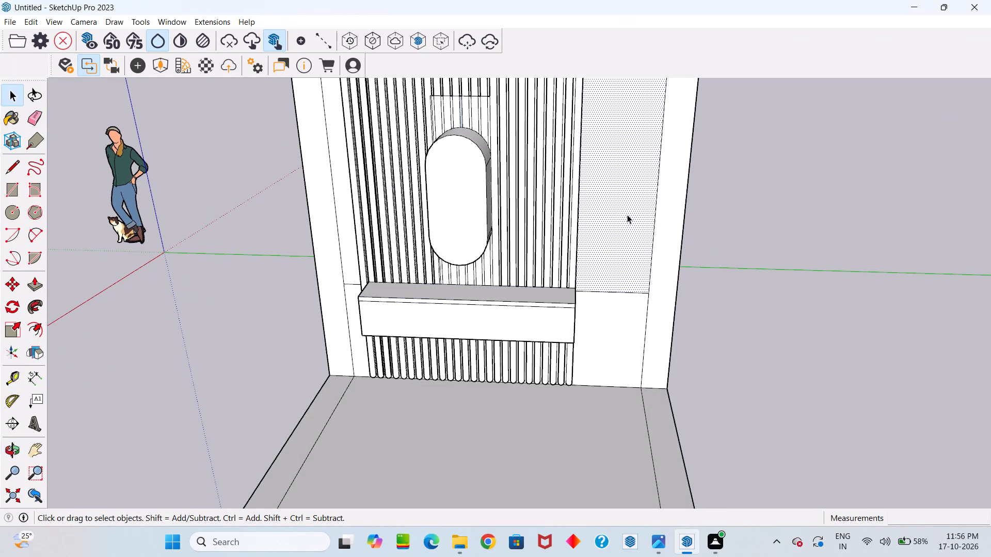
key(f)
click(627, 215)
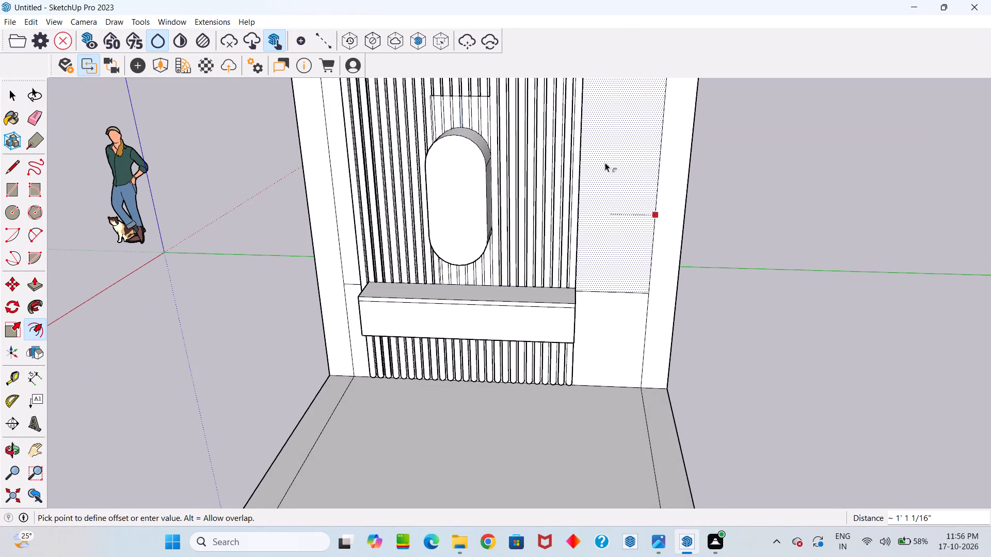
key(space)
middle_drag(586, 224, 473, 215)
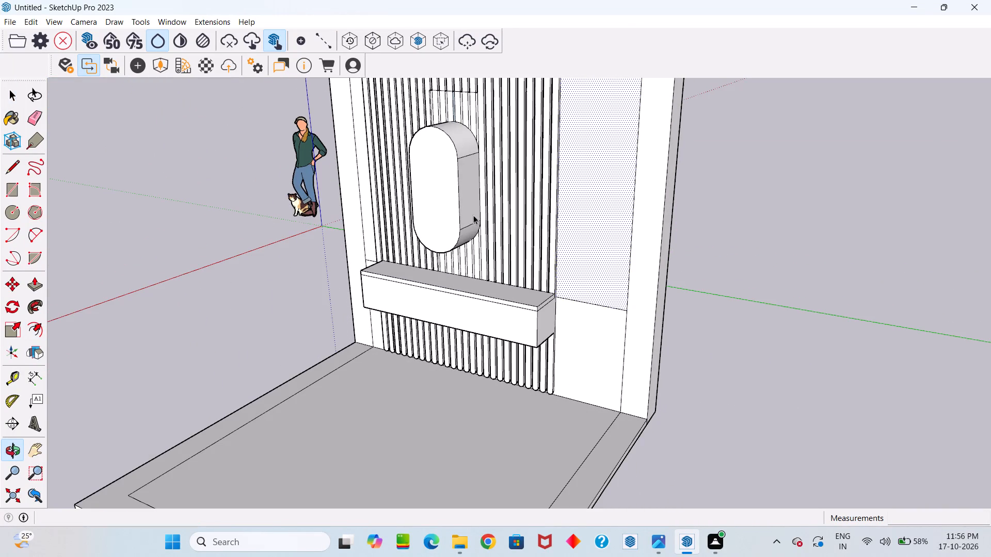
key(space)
Draw an 8' 10" vertical line beside the fluted panel, from the top band's lower edge down to the floor.
middle_drag(577, 326, 611, 323)
scroll(617, 262, down, 7)
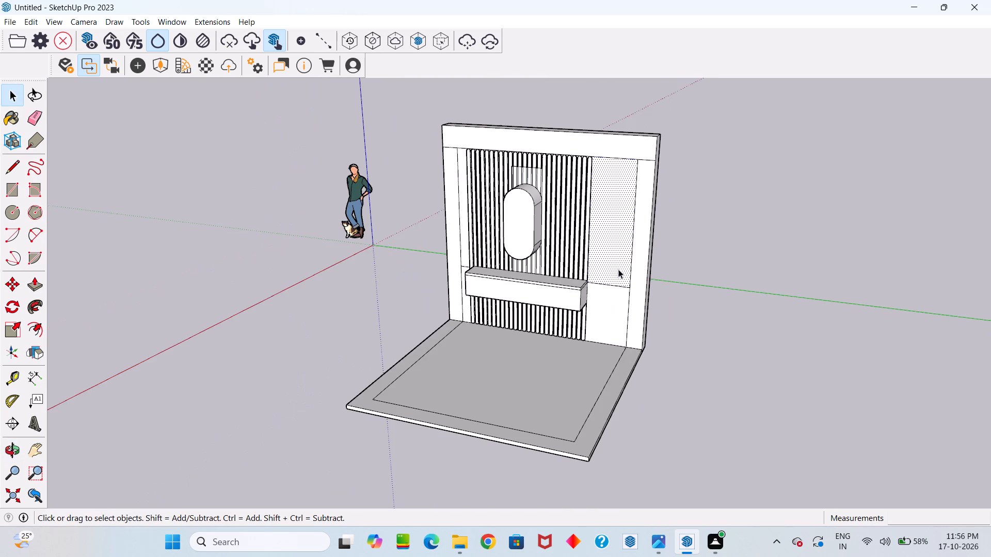
middle_drag(608, 244, 631, 238)
key(l)
scroll(602, 162, up, 9)
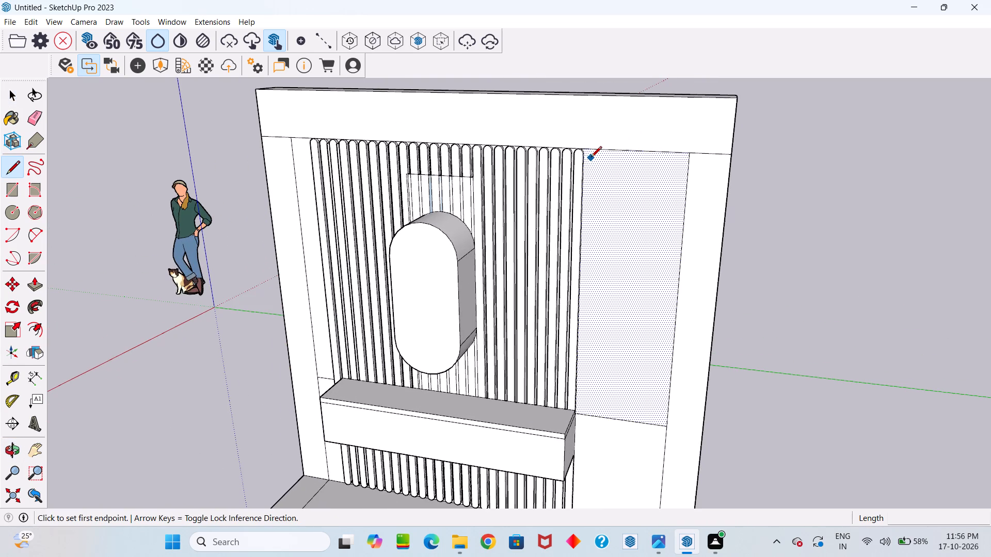
click(591, 153)
scroll(584, 264, down, 10)
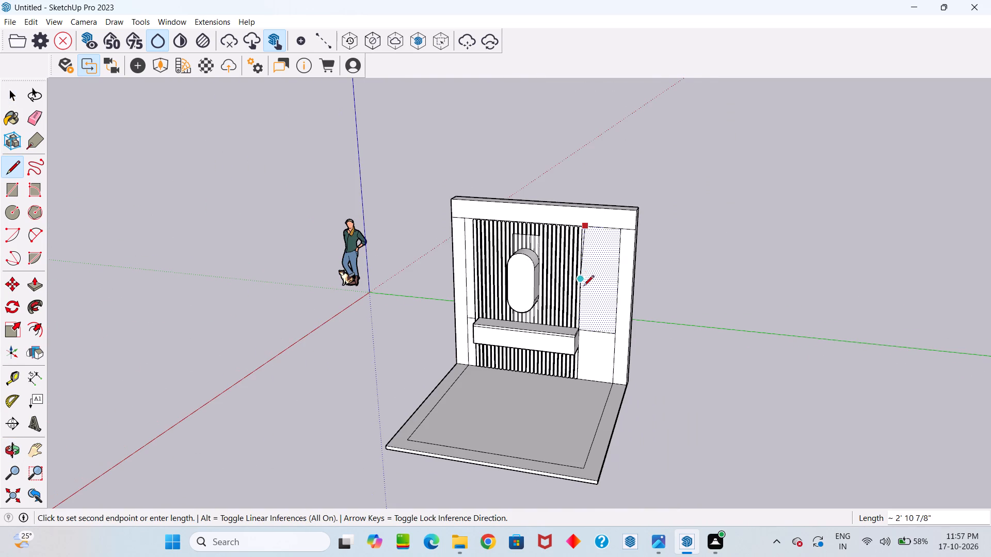
scroll(585, 371, up, 4)
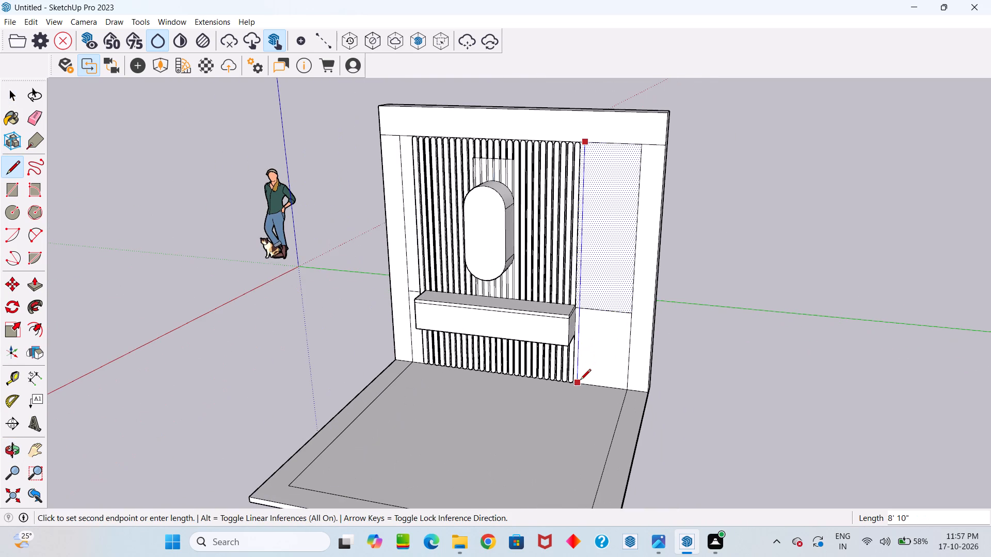
scroll(580, 381, up, 4)
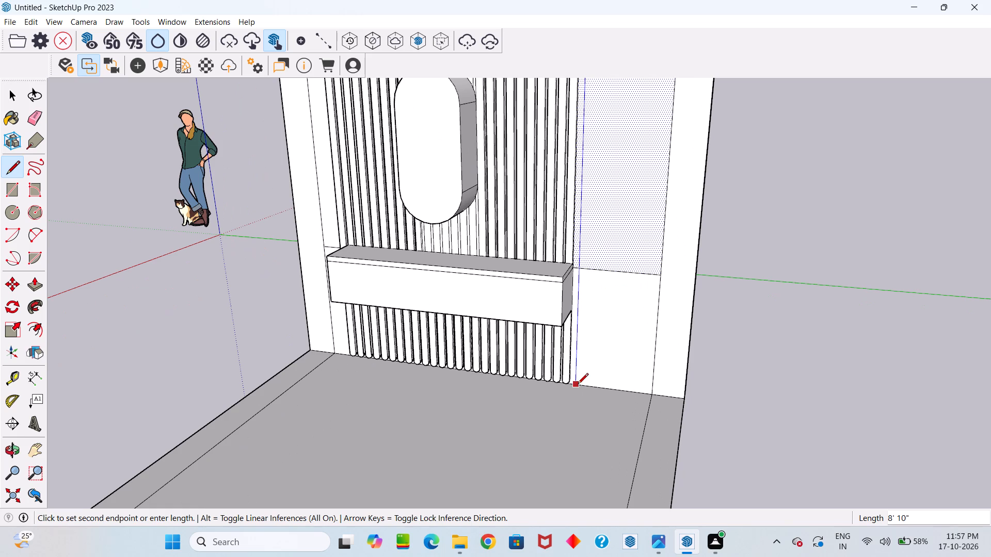
click(578, 385)
key(space)
scroll(625, 209, down, 13)
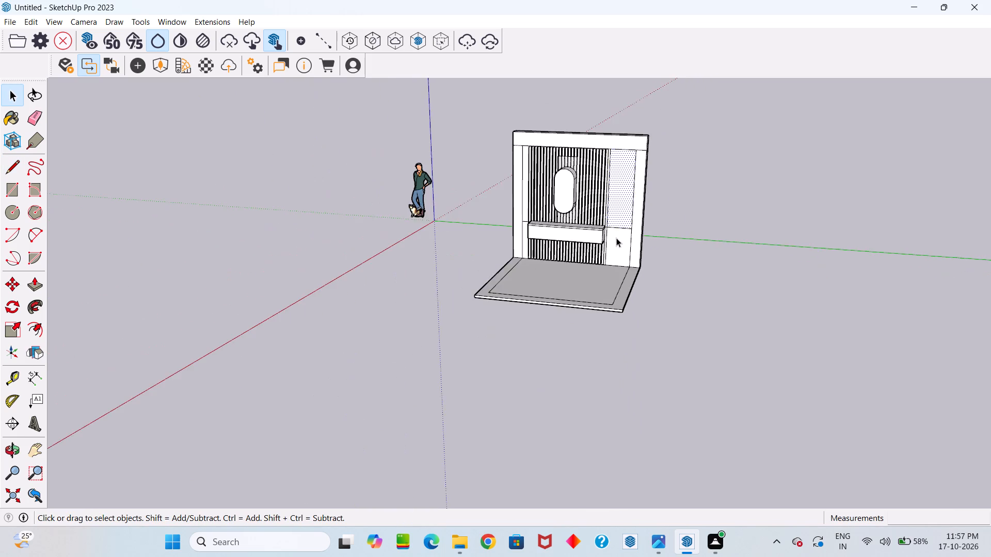
Offset the outline of the tall upper face beside the fluted panel inward by 2 inches.
middle_drag(634, 245, 699, 262)
scroll(613, 182, up, 12)
middle_drag(587, 270, 512, 205)
scroll(551, 274, up, 1)
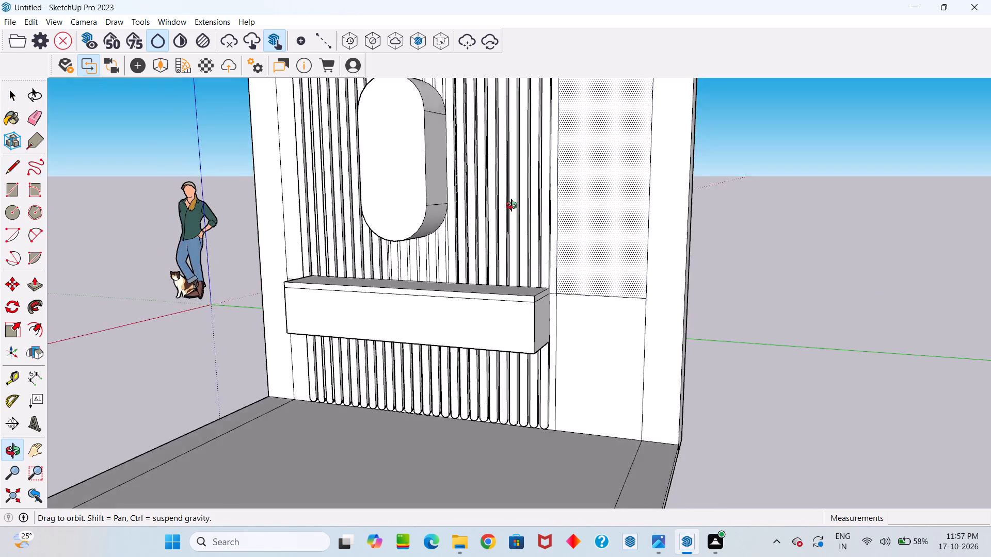
middle_drag(512, 205, 608, 271)
scroll(638, 228, down, 6)
middle_drag(635, 210, 604, 144)
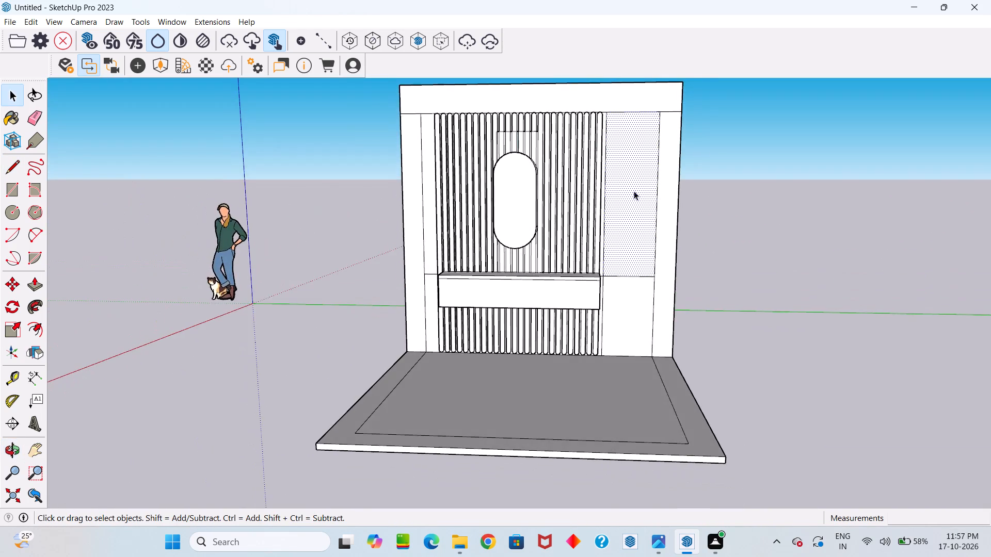
scroll(641, 179, up, 4)
click(644, 172)
key(f)
click(620, 167)
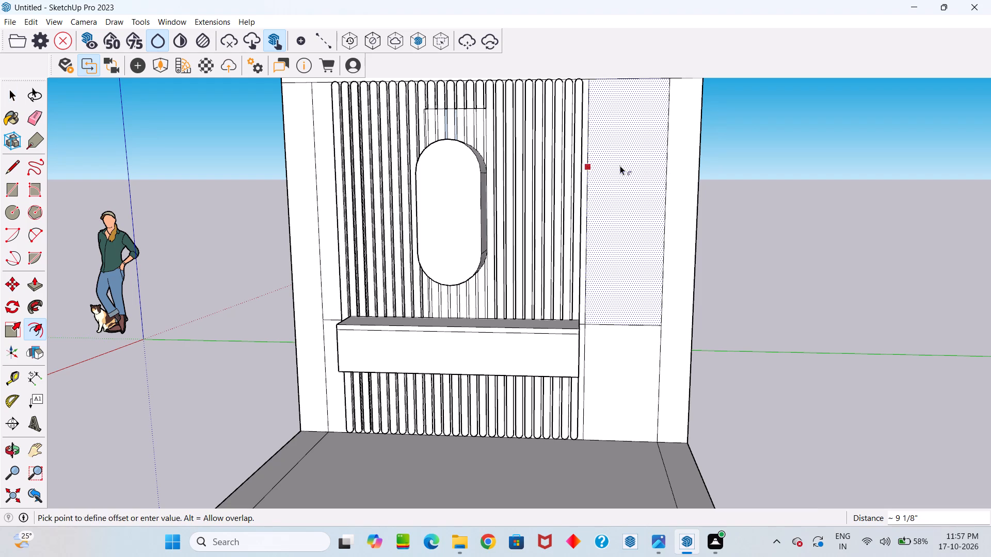
key(ctrl+z)
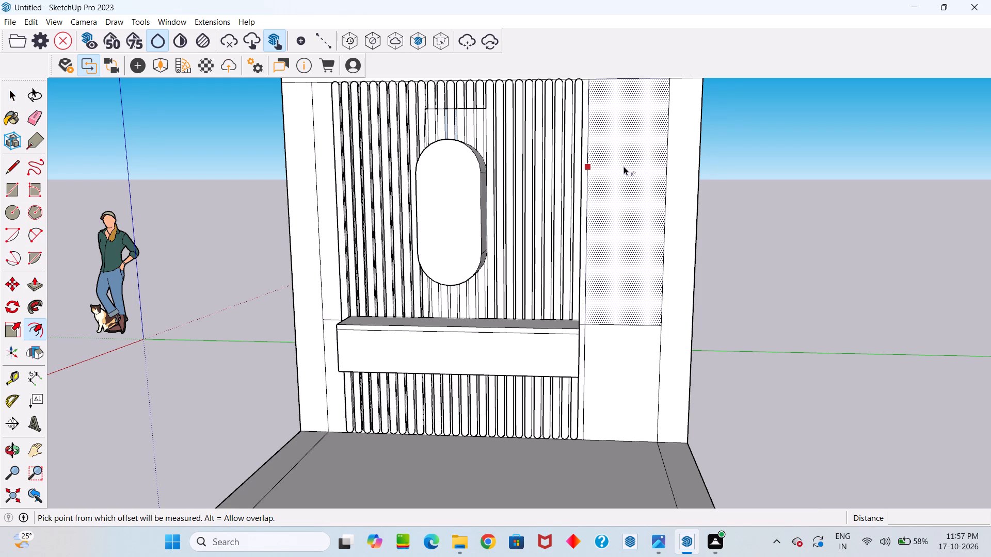
click(624, 166)
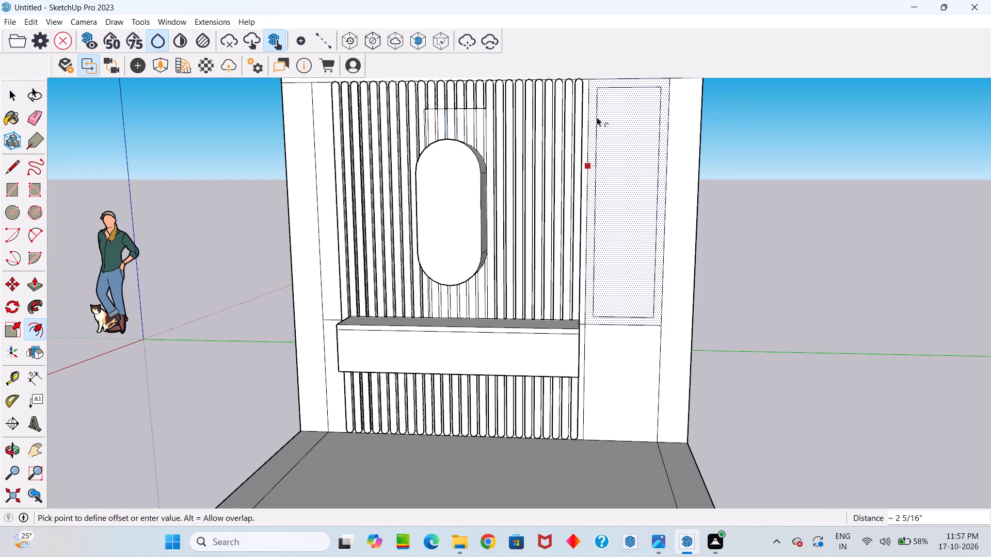
key(2)
key(Return)
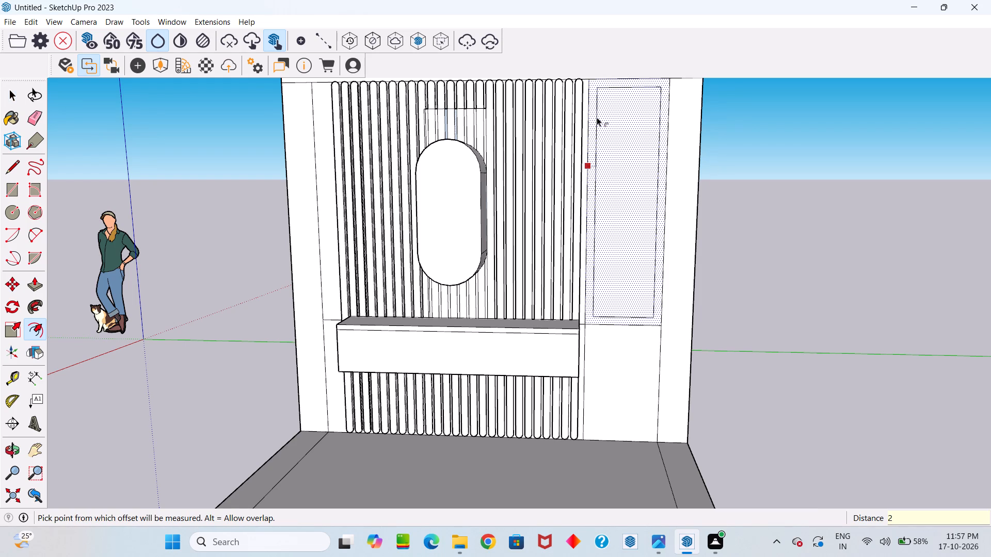
key(space)
Offset the outline of the lower face beneath the tall framed panel inward by 2 inches.
click(628, 376)
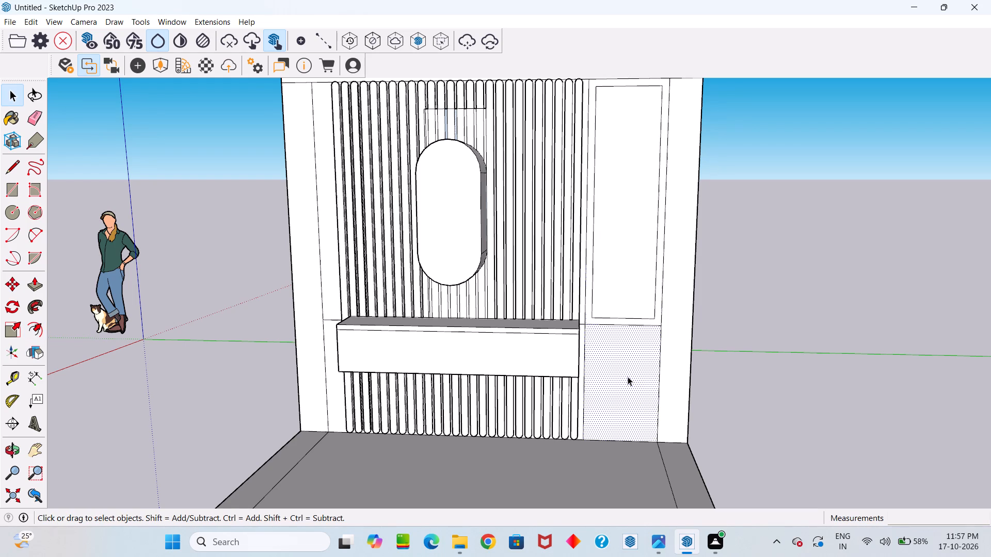
key(f)
click(628, 376)
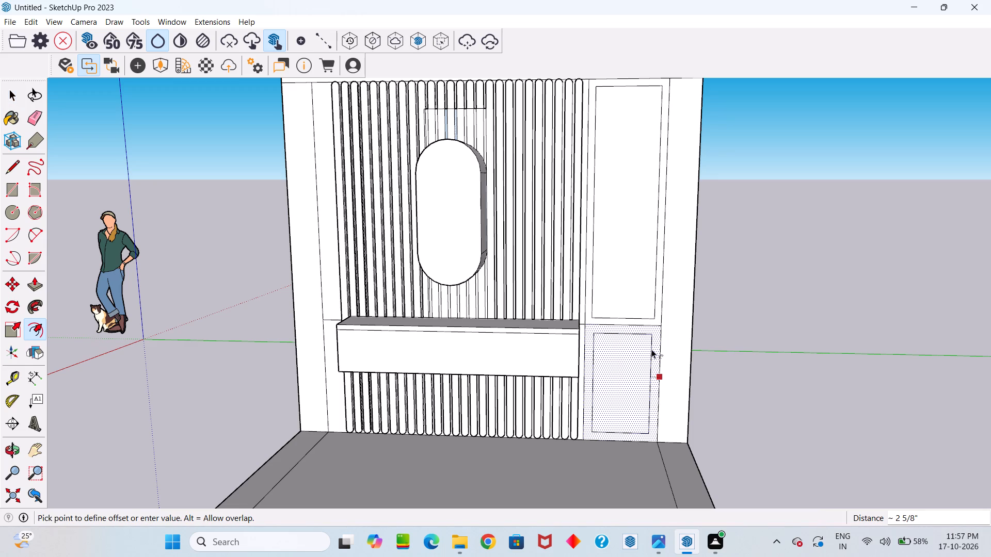
key(2)
key(Return)
key(space)
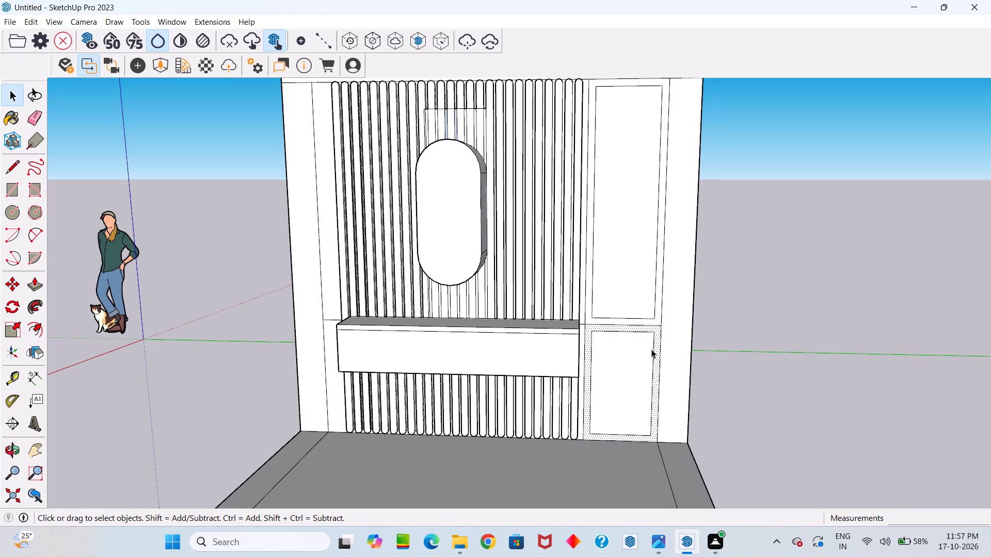
Copy the tall inner frame's bottom edge up 5' 6" to its top edge and divide the copies into 5 equal spaces.
middle_drag(650, 317, 563, 308)
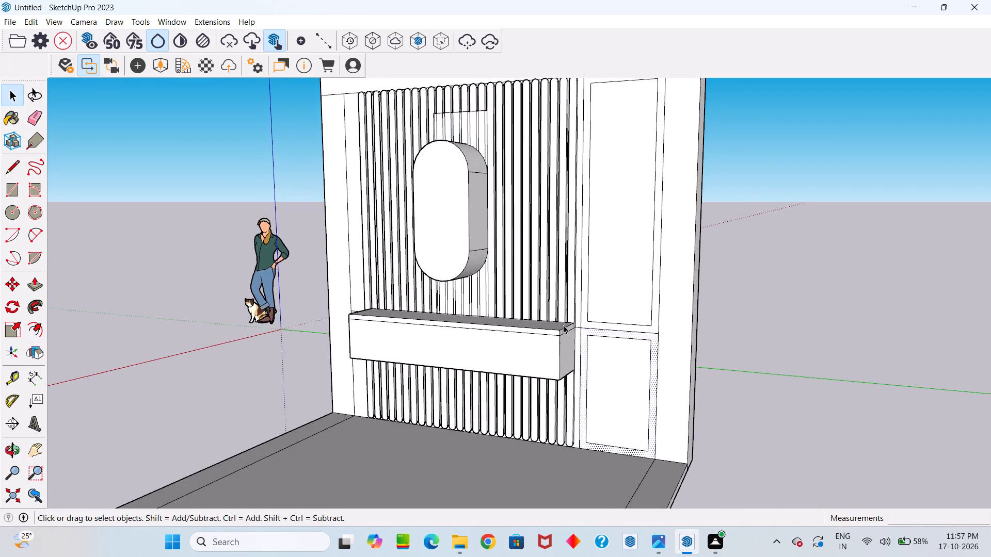
scroll(563, 327, down, 6)
middle_drag(596, 363, 598, 333)
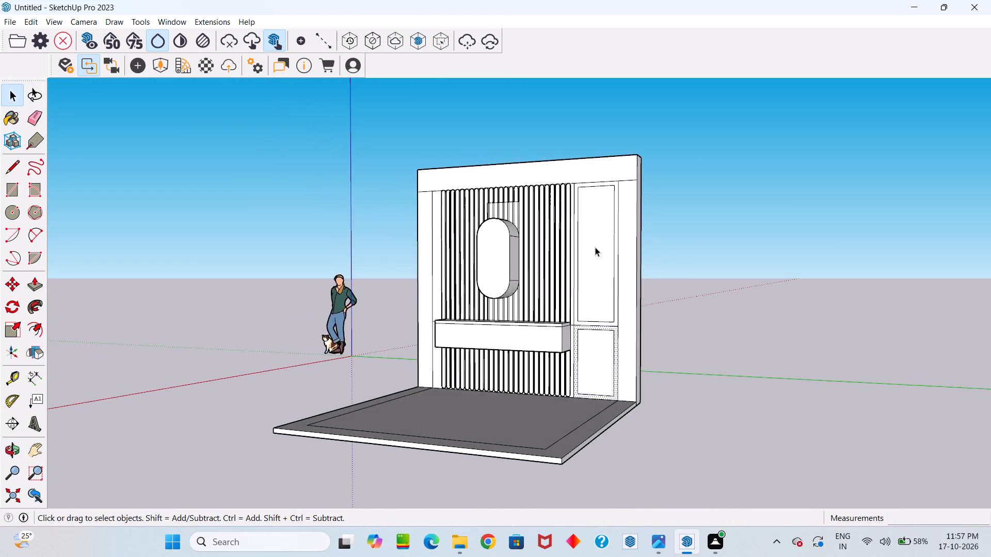
scroll(598, 247, up, 4)
middle_drag(630, 291, 668, 317)
scroll(576, 374, up, 3)
click(606, 356)
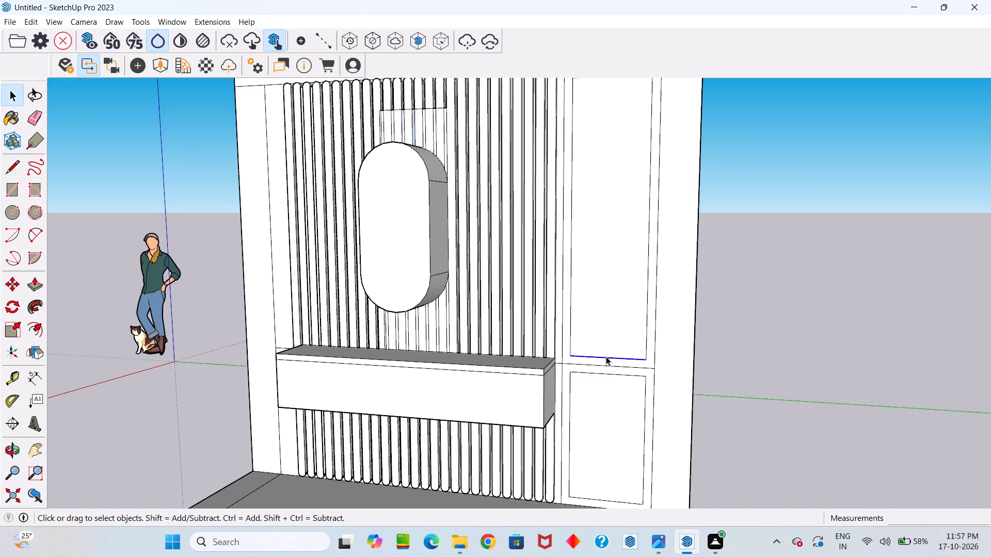
key(m)
click(606, 356)
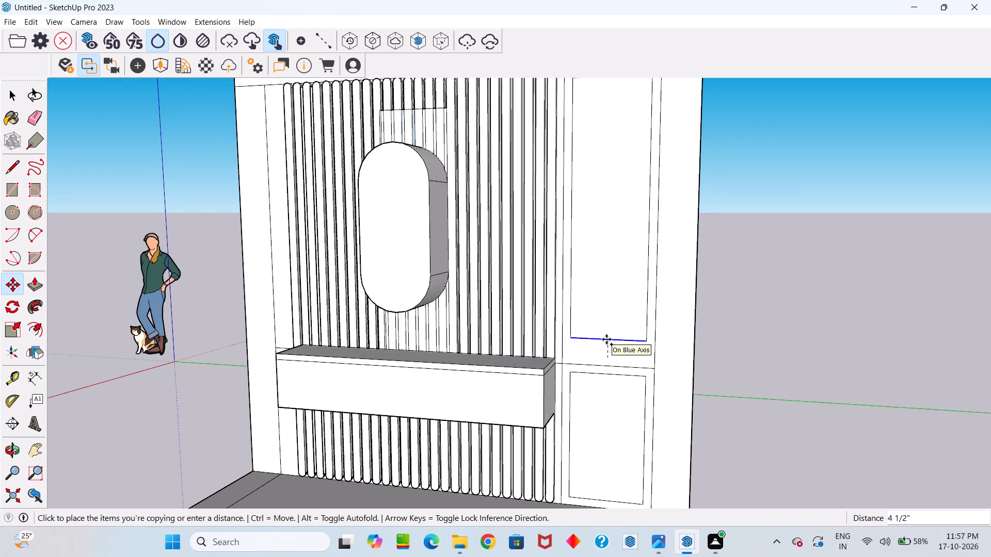
scroll(606, 339, down, 11)
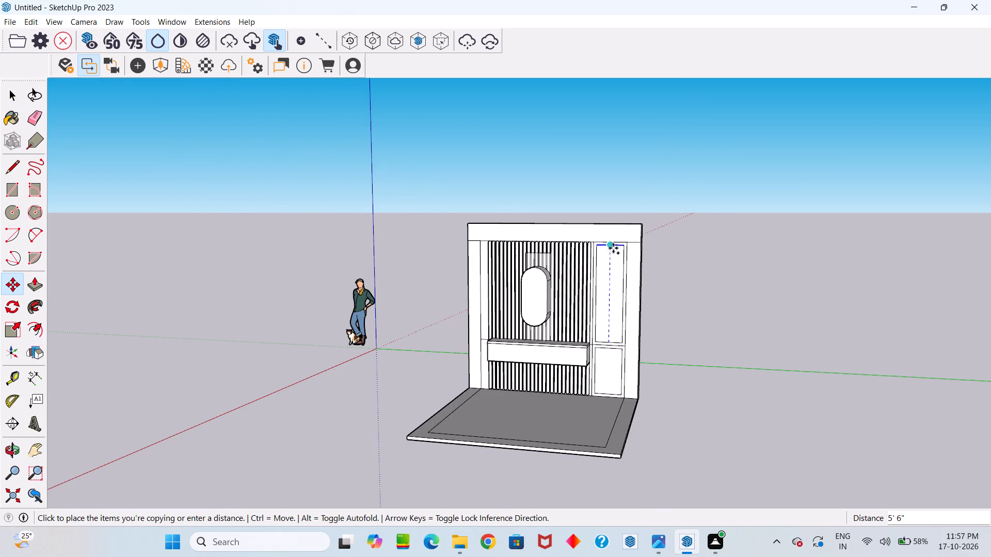
click(613, 248)
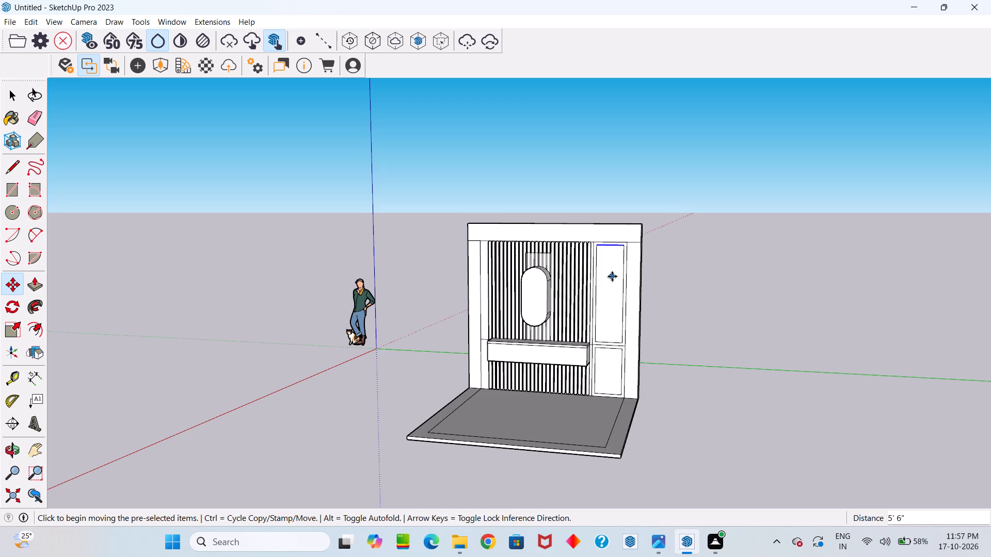
text(/5)
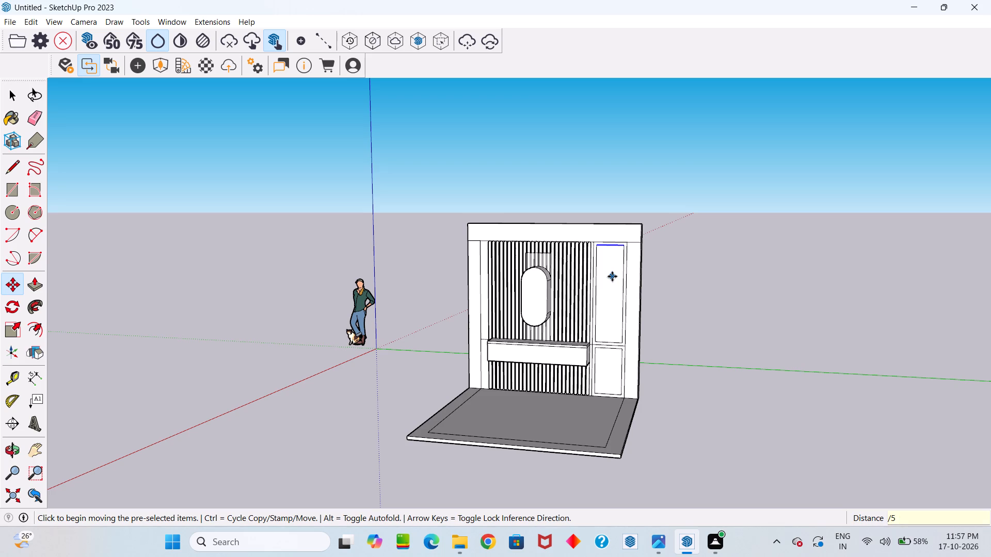
key(Return)
key(space)
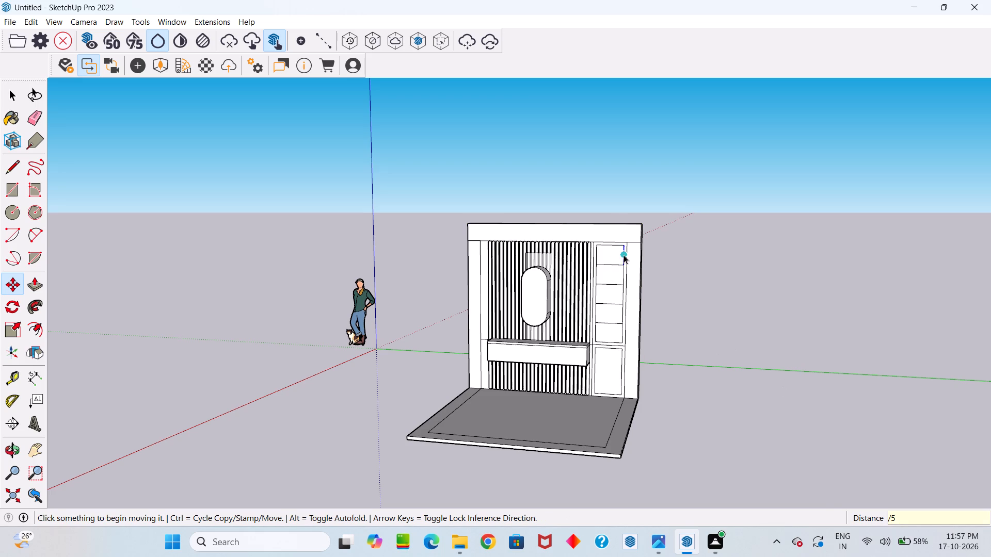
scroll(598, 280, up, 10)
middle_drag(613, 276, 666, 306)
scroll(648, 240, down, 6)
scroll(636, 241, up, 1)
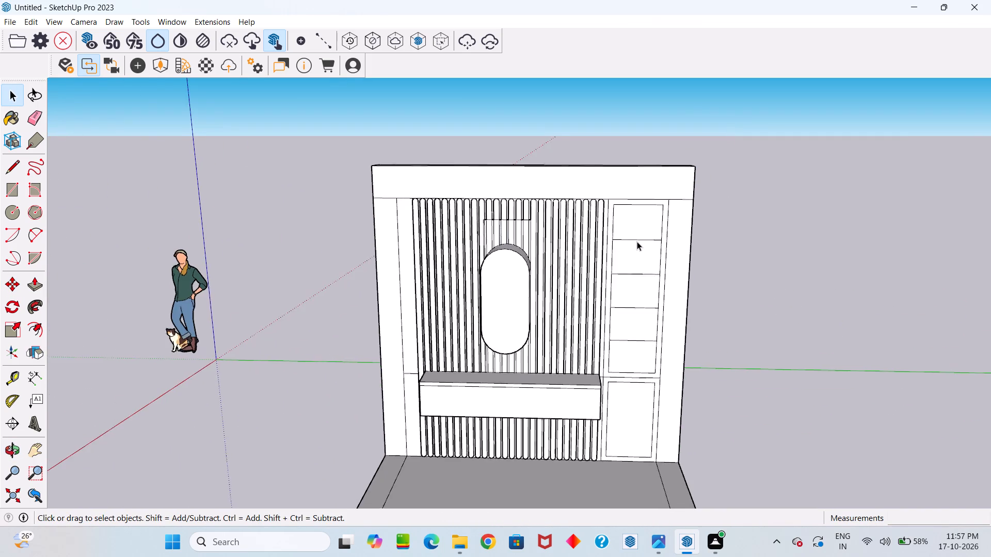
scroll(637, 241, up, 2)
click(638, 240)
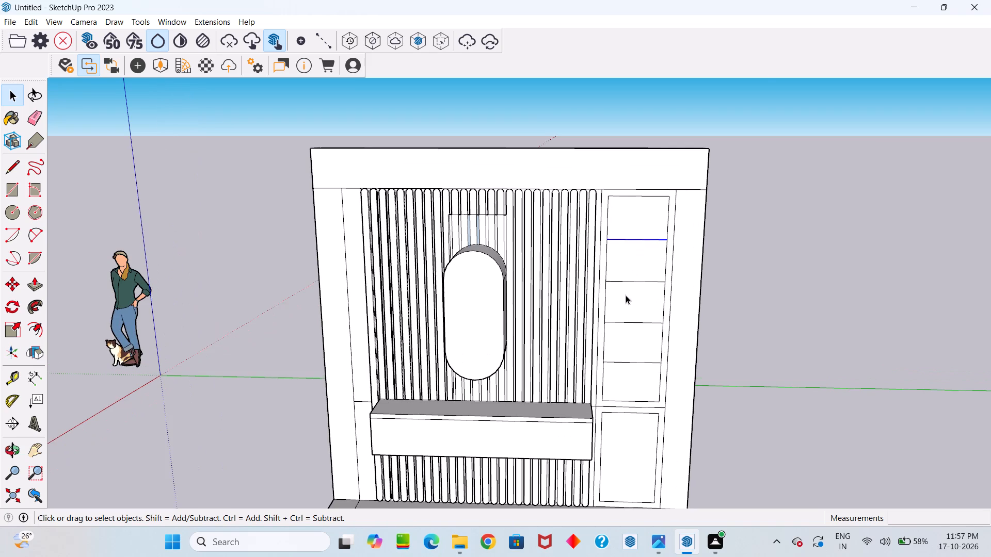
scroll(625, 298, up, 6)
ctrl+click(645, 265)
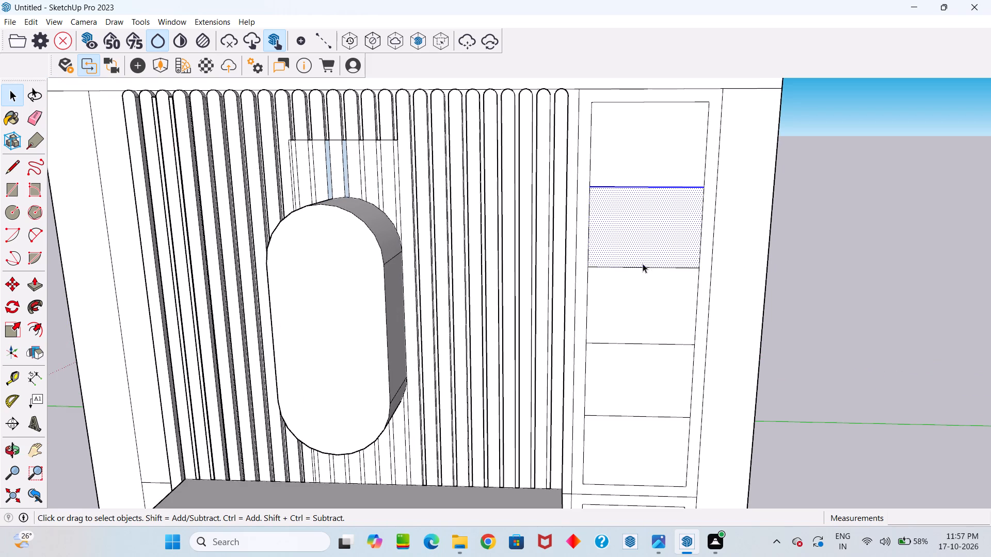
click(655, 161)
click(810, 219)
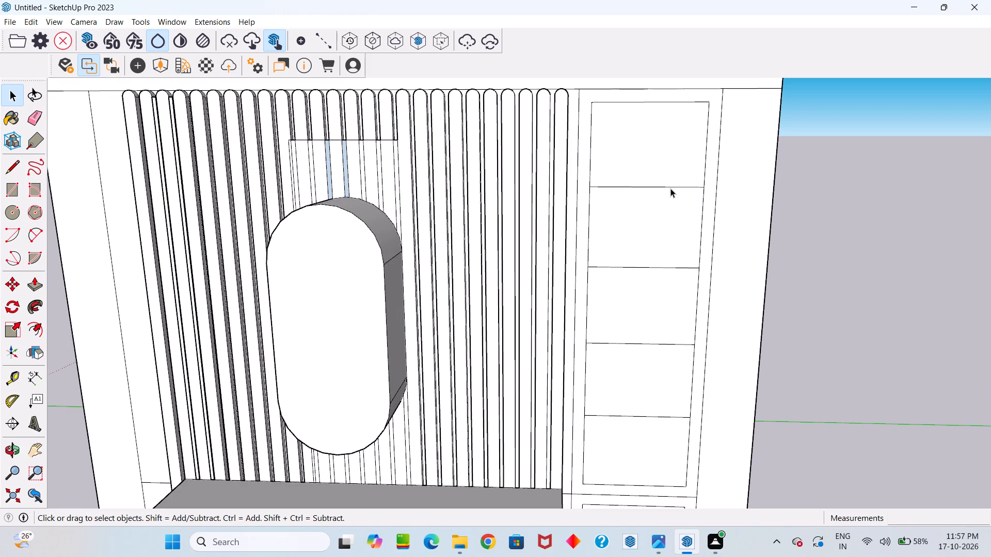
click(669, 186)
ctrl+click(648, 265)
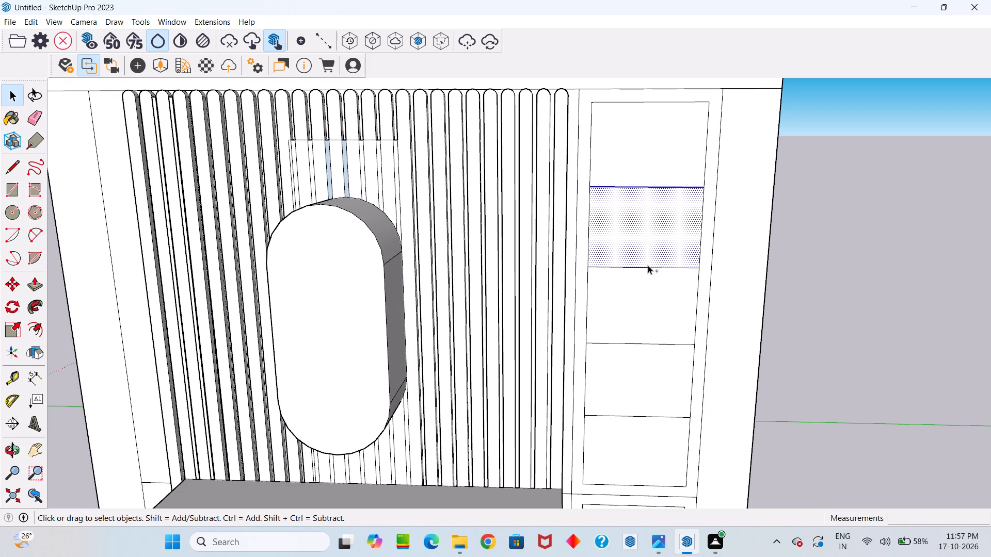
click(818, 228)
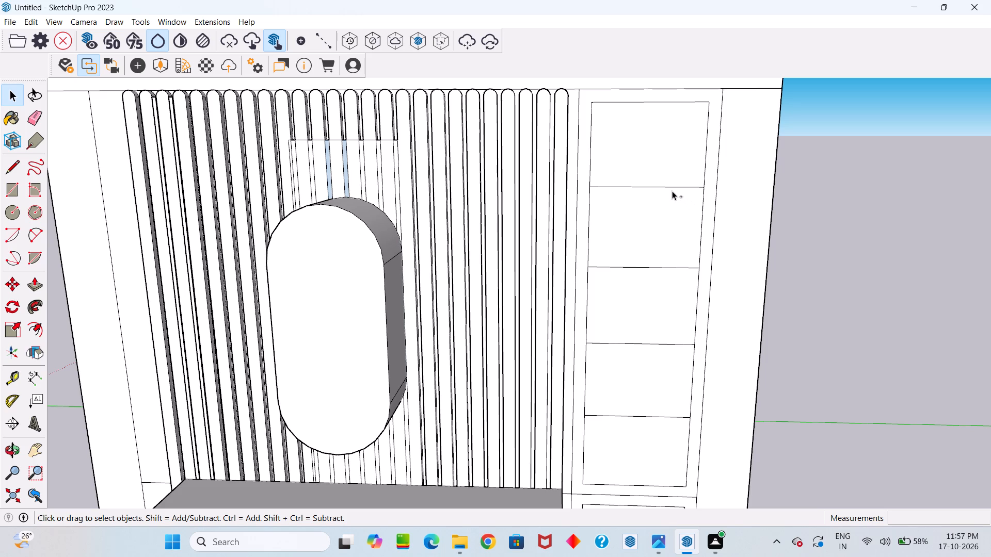
Copy the four shelf divider lines in the tall framed section 0.3 inch upward.
ctrl+click(670, 187)
ctrl+click(652, 266)
ctrl+scroll(636, 302, down, 6)
ctrl+scroll(654, 339, up, 7)
ctrl+click(648, 320)
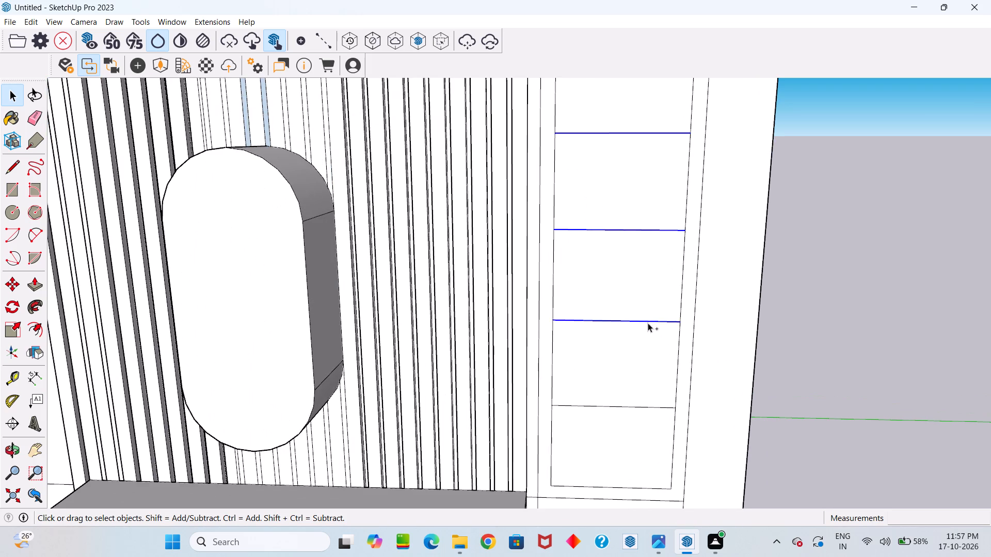
ctrl+scroll(637, 323, down, 12)
ctrl+scroll(632, 375, up, 7)
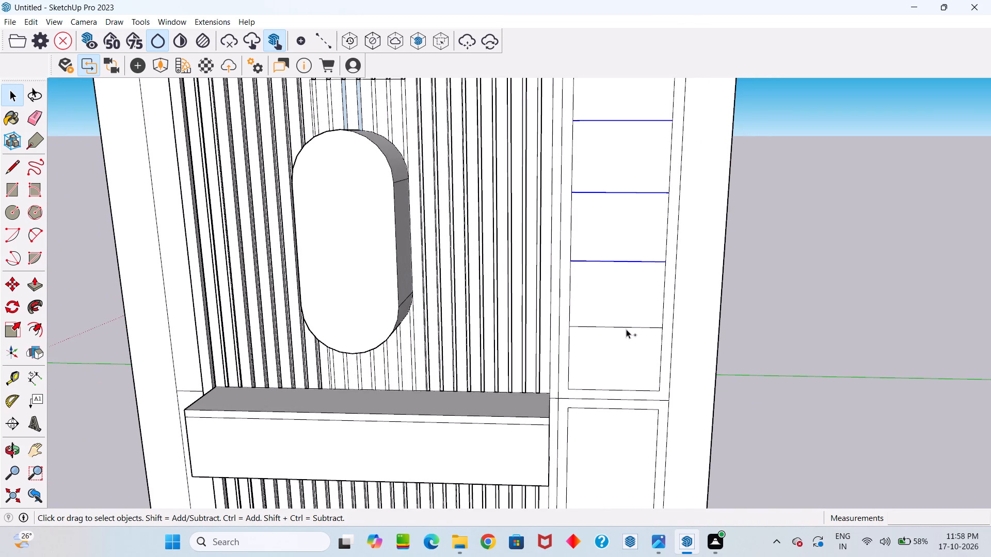
ctrl+click(626, 327)
scroll(626, 327, down, 7)
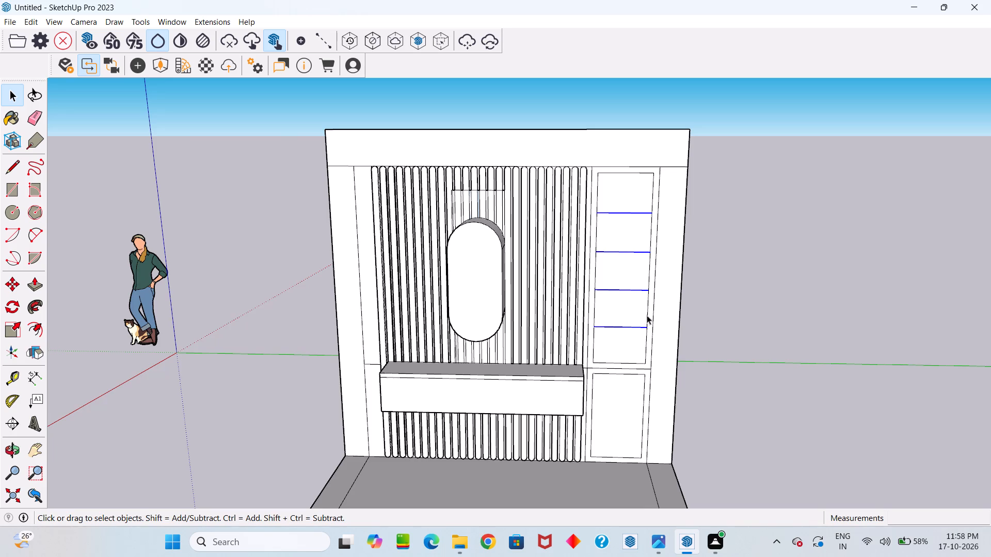
key(m)
scroll(629, 328, up, 7)
click(627, 328)
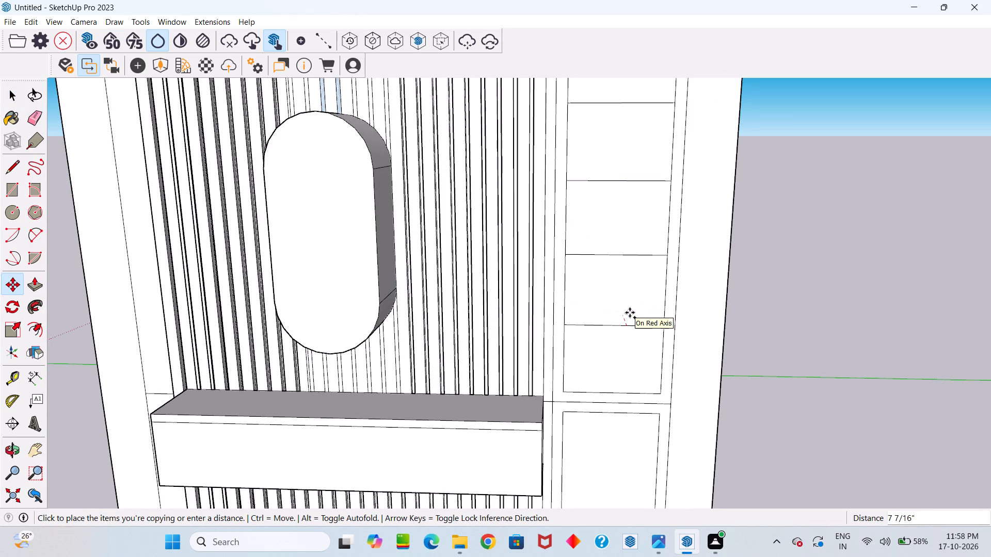
text(0.3)
key(Return)
Copy the four upper divider lines 0.6 inch downward to form the lower edges of the shelf strips.
scroll(651, 352, up, 9)
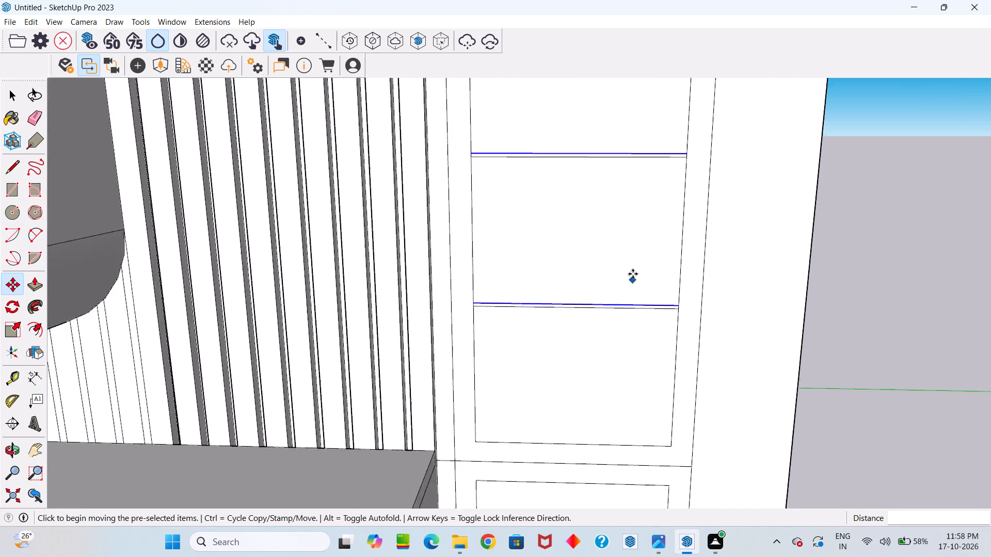
scroll(633, 274, up, 8)
click(596, 350)
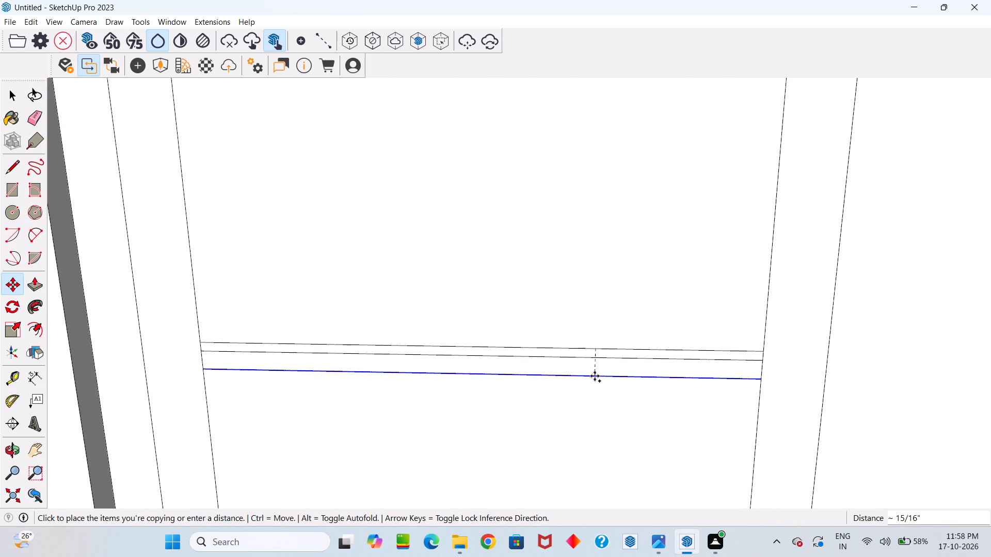
text(0.6)
key(Return)
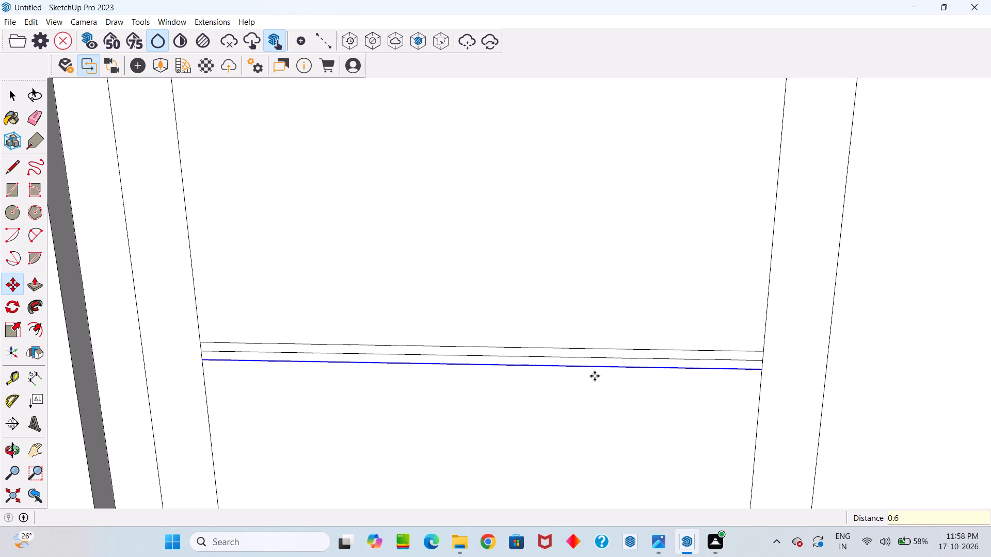
key(space)
Delete the middle line of each of the four shelf strips, leaving only their upper and lower edges.
scroll(598, 368, up, 5)
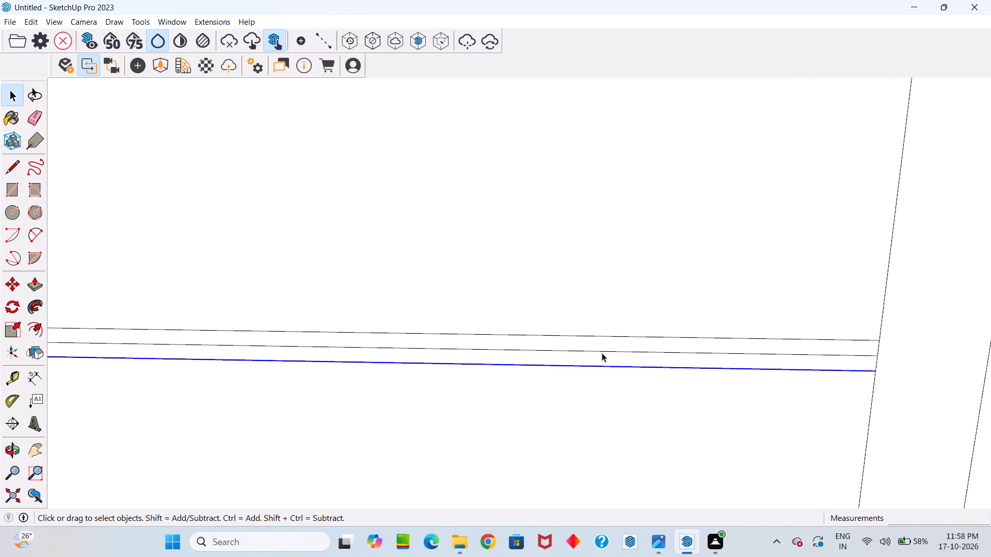
click(601, 352)
scroll(601, 352, down, 20)
scroll(601, 352, down, 4)
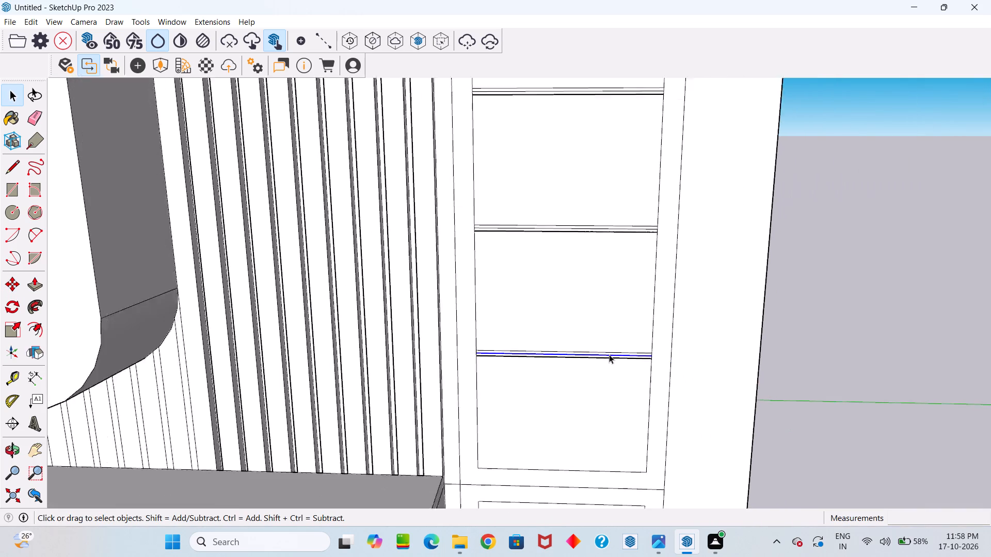
scroll(617, 254, up, 9)
ctrl+scroll(617, 260, up, 4)
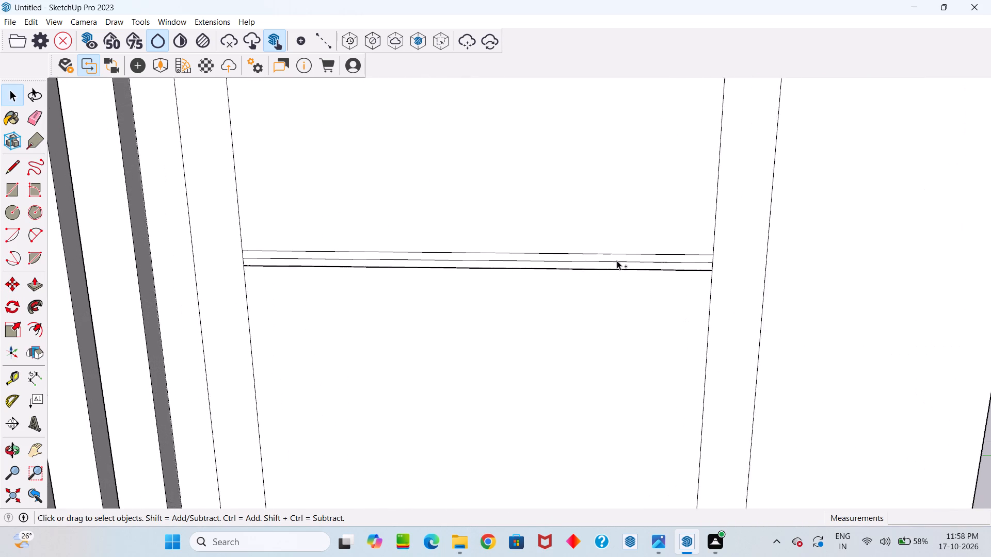
ctrl+click(617, 260)
ctrl+scroll(617, 260, down, 20)
ctrl+scroll(617, 260, down, 2)
ctrl+scroll(631, 202, up, 2)
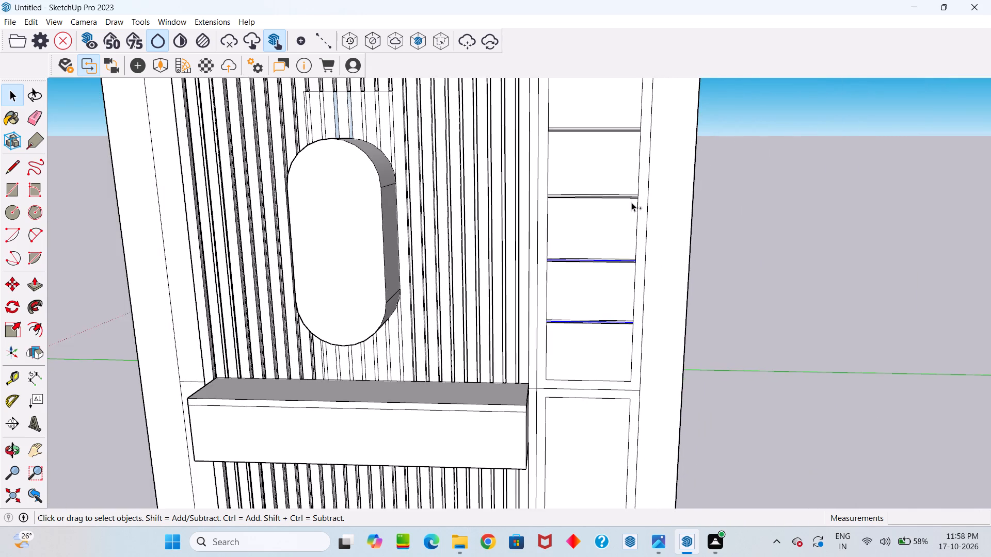
ctrl+scroll(631, 202, up, 14)
ctrl+click(627, 205)
ctrl+scroll(627, 205, down, 13)
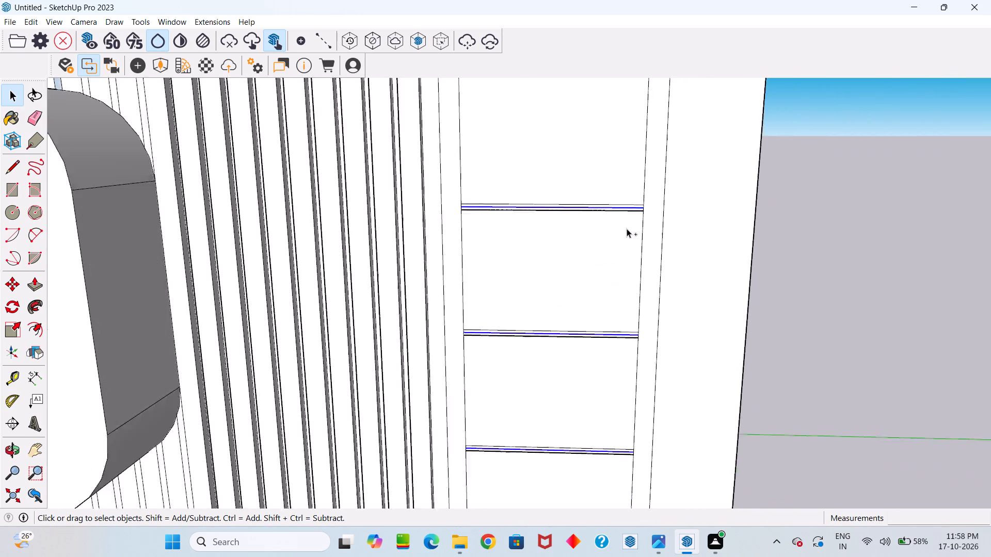
ctrl+scroll(627, 228, down, 11)
ctrl+scroll(618, 132, up, 20)
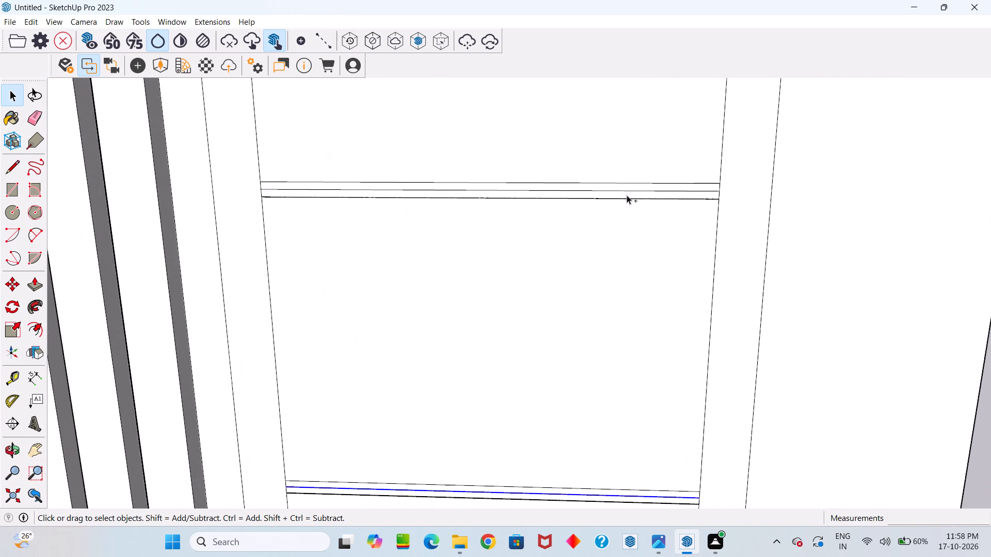
ctrl+click(627, 191)
scroll(627, 191, down, 13)
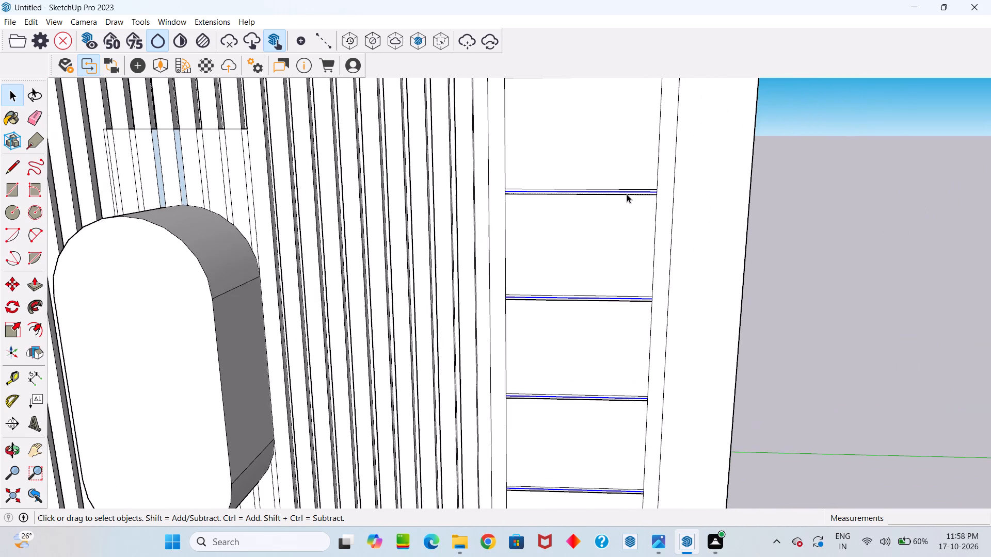
key(Delete)
Push/Pull the border face around the tall shelf section outward 12 inches.
scroll(616, 205, down, 13)
scroll(619, 192, up, 7)
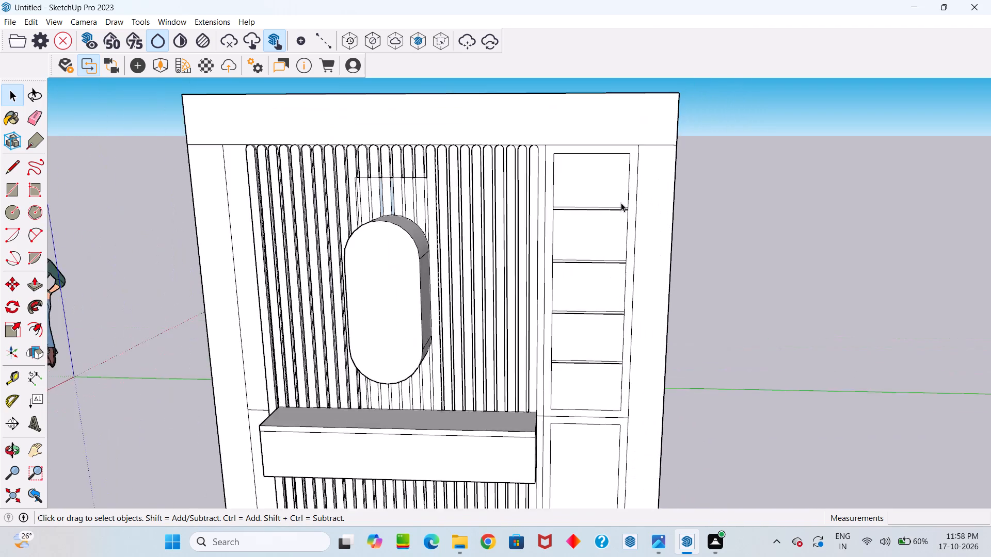
scroll(621, 203, up, 5)
middle_drag(617, 215, 530, 276)
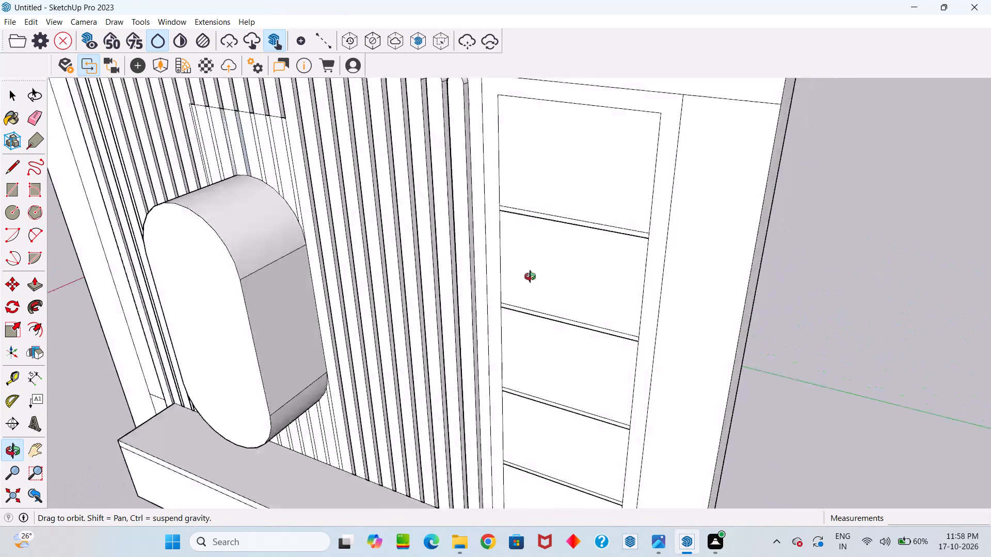
middle_drag(530, 276, 569, 251)
scroll(608, 222, up, 4)
scroll(640, 223, down, 14)
middle_drag(636, 269, 667, 187)
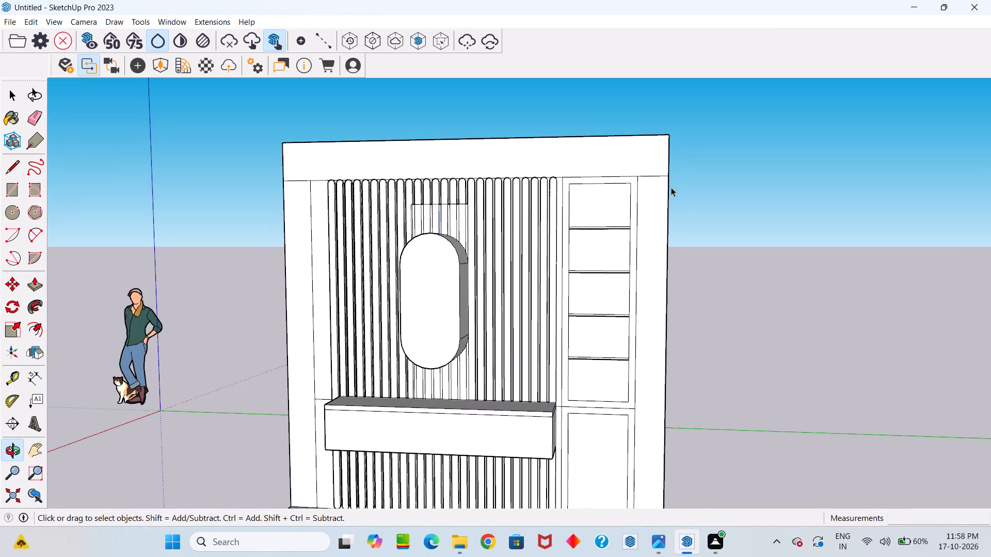
scroll(631, 245, up, 4)
middle_drag(634, 251, 640, 335)
scroll(632, 276, up, 5)
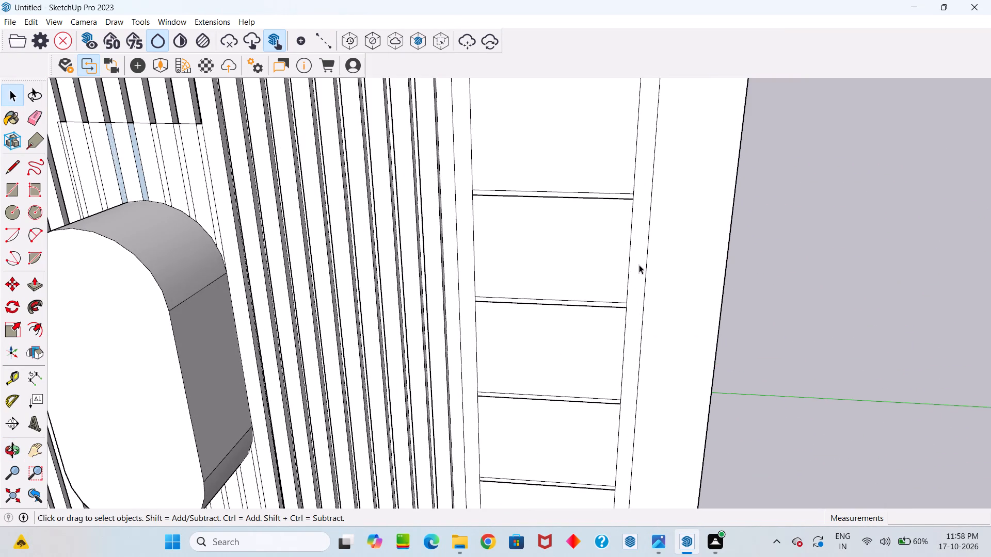
click(638, 260)
scroll(640, 254, down, 14)
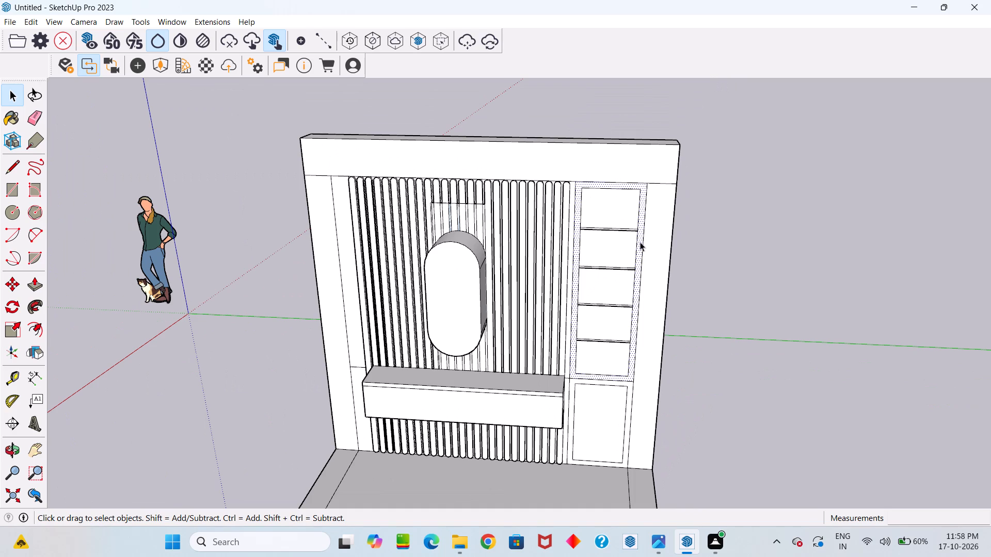
key(p)
scroll(637, 238, up, 5)
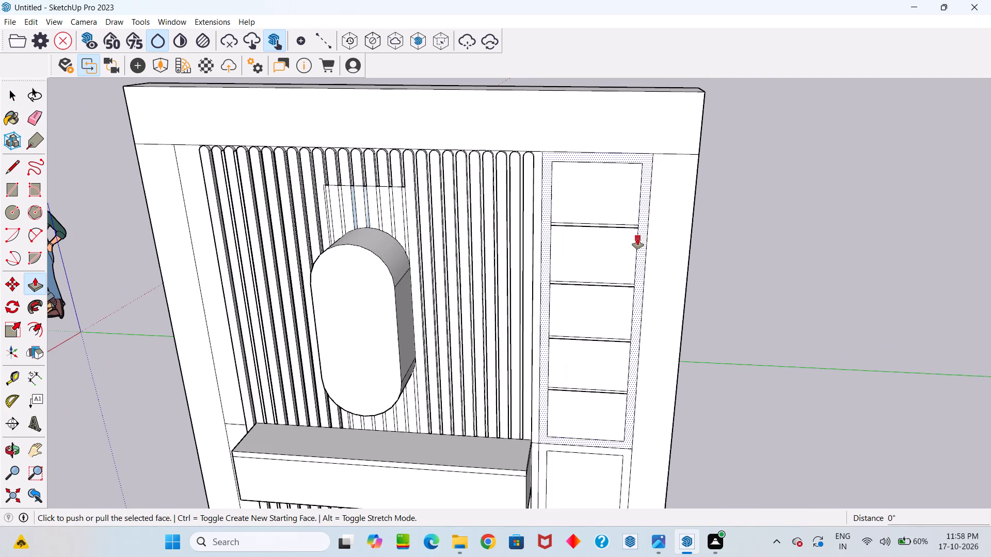
click(641, 235)
scroll(634, 264, down, 4)
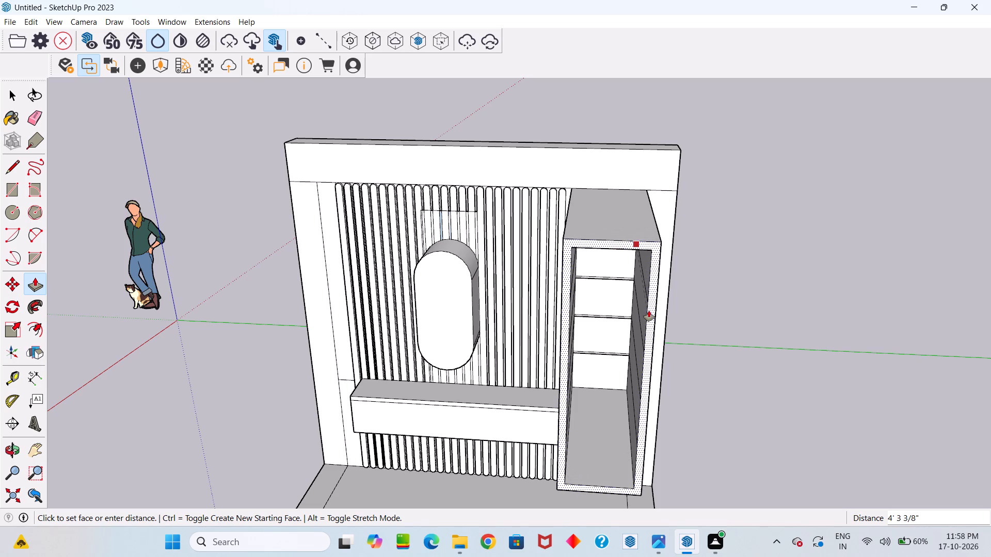
text(12)
key(Return)
Draw a short line closing the gap between the second shelf strip's lower edge and the adjoining frame side.
scroll(613, 290, up, 7)
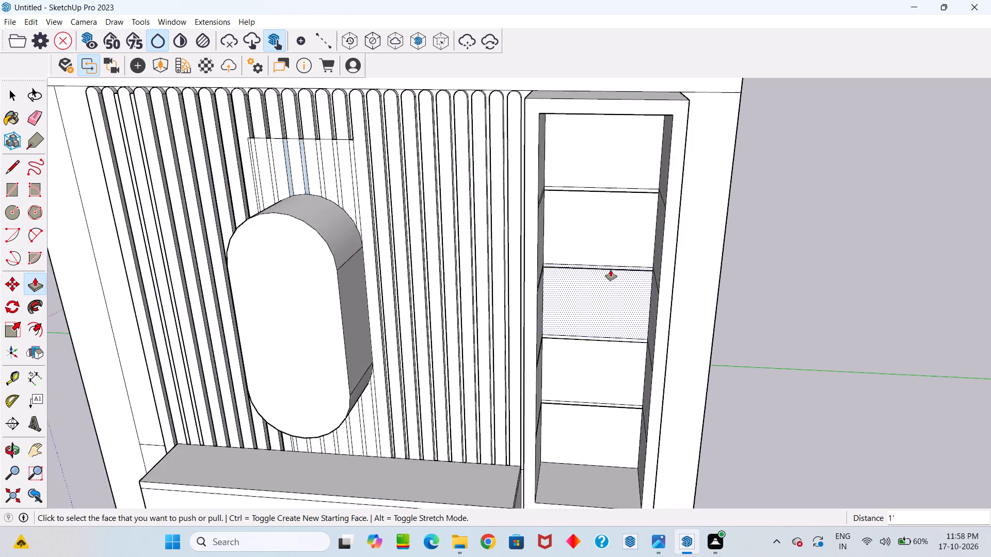
scroll(616, 227, up, 5)
scroll(627, 150, up, 10)
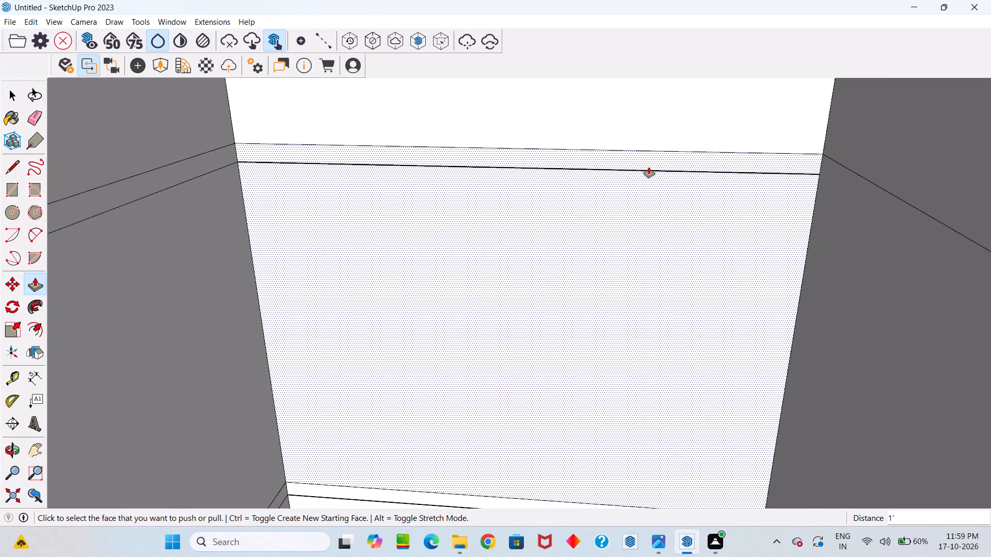
scroll(762, 166, up, 20)
scroll(762, 166, up, 2)
key(space)
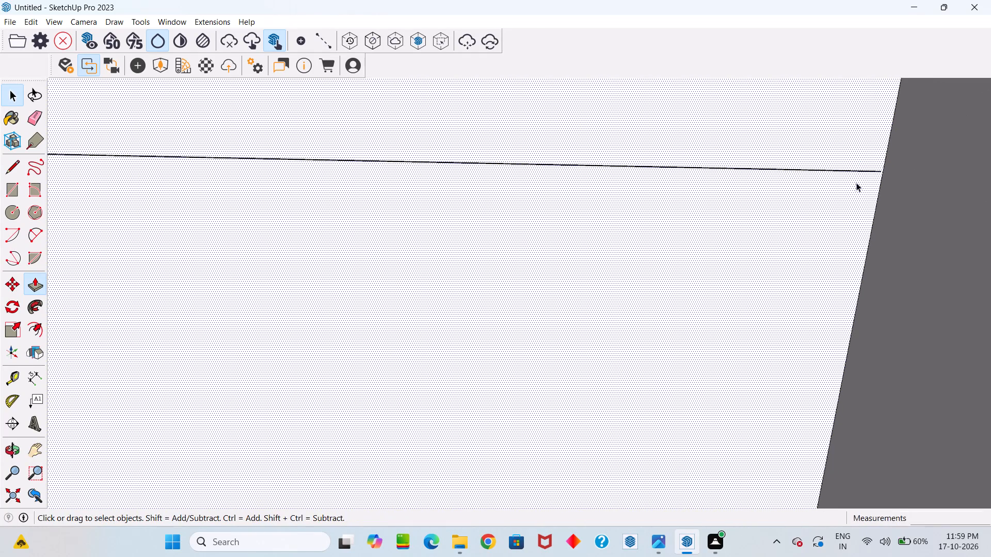
key(l)
scroll(870, 202, up, 6)
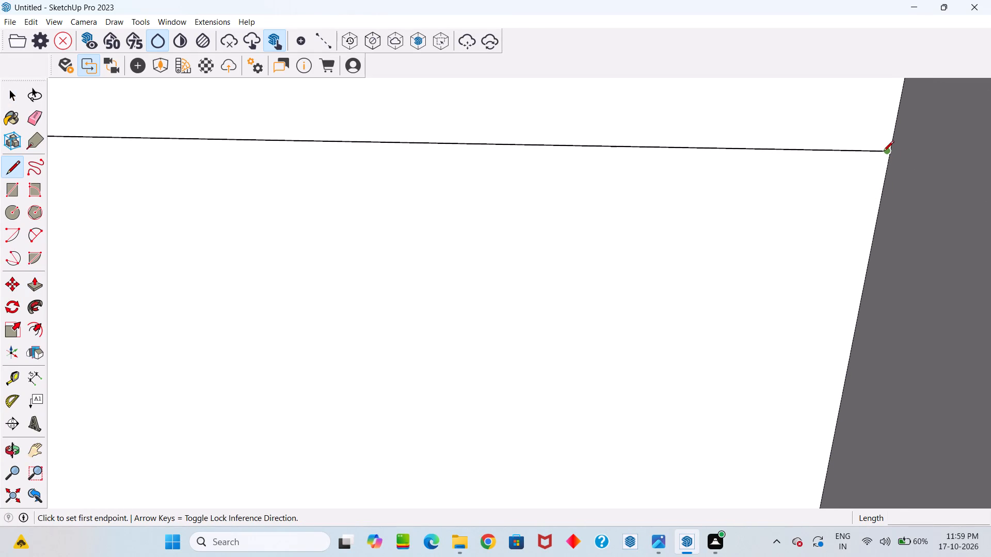
click(883, 152)
scroll(888, 154, up, 16)
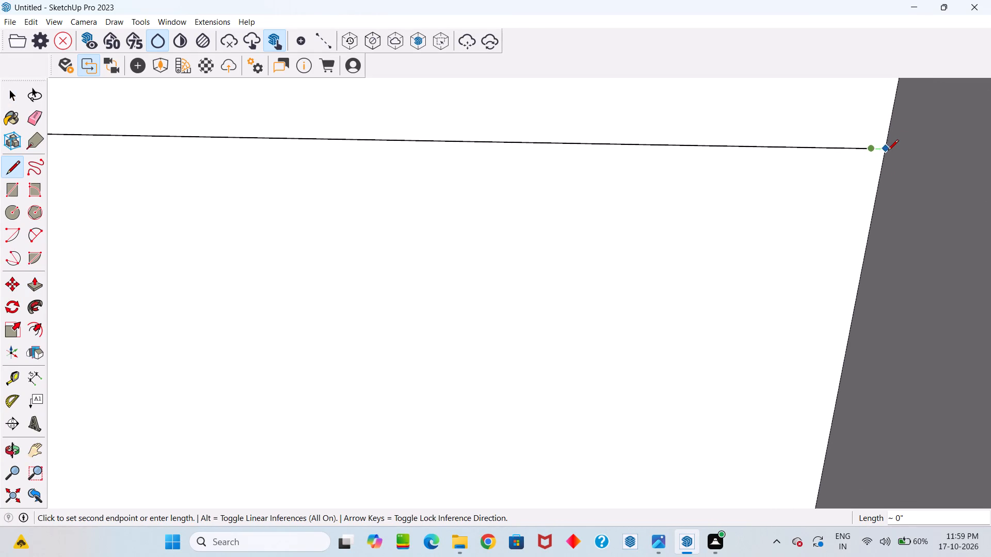
click(887, 151)
scroll(881, 159, down, 8)
key(space)
Push/Pull the topmost shelf strip outward 12 inches to the front of the surrounding frame.
scroll(835, 165, down, 8)
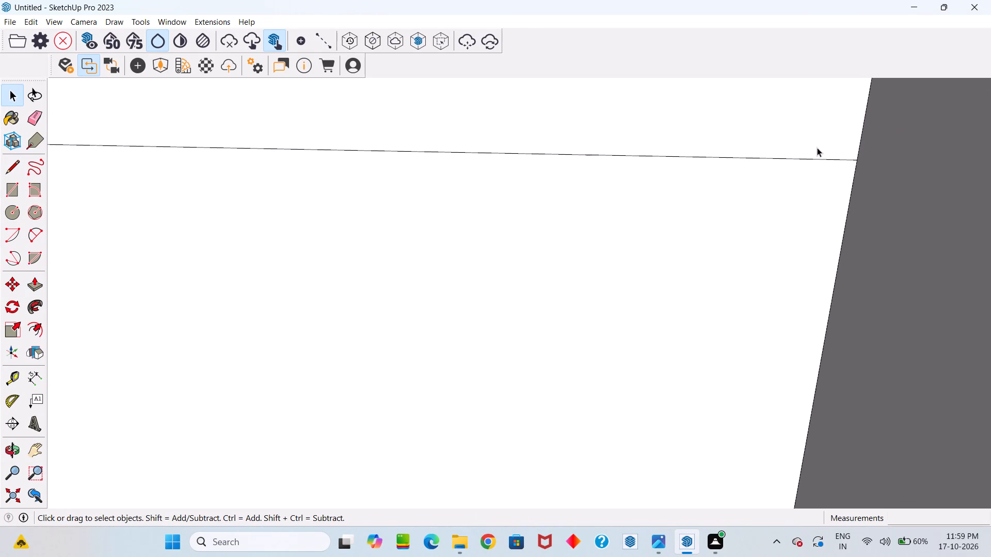
scroll(817, 148, down, 20)
scroll(817, 148, down, 14)
click(782, 149)
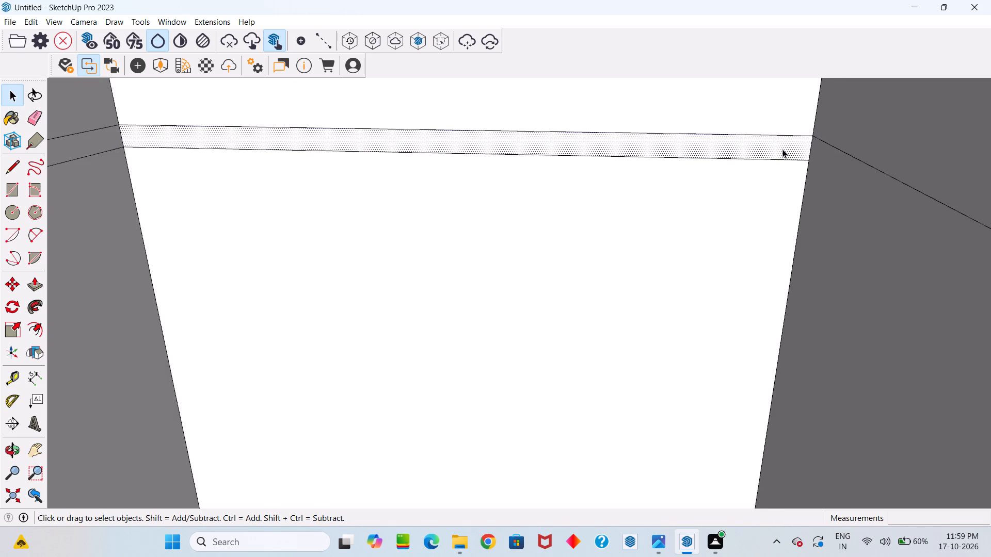
key(p)
double_click(782, 149)
scroll(782, 149, down, 16)
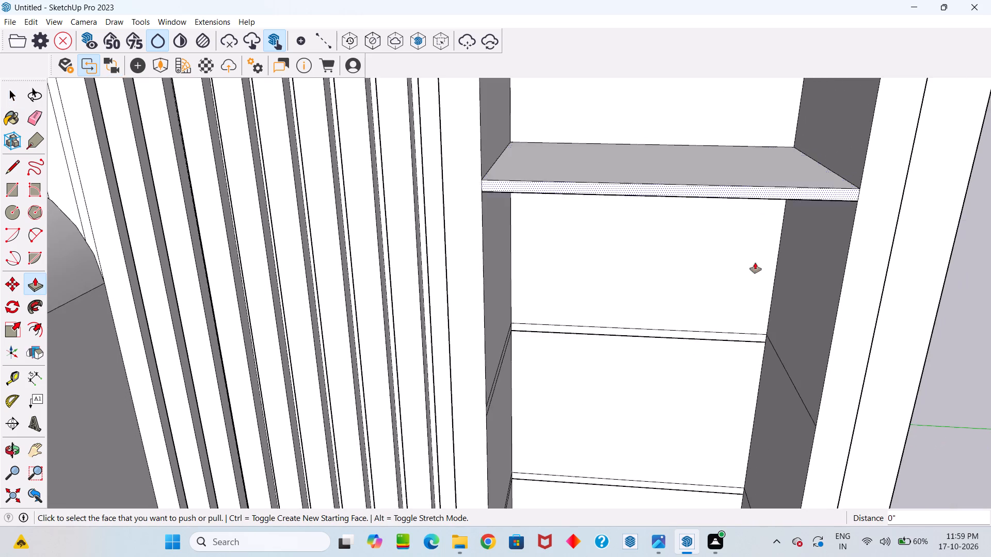
Draw a short line closing the gap between the lower edge of the second shelf strip from the top and the adjoining frame side.
middle_drag(751, 283, 743, 219)
scroll(752, 351, up, 4)
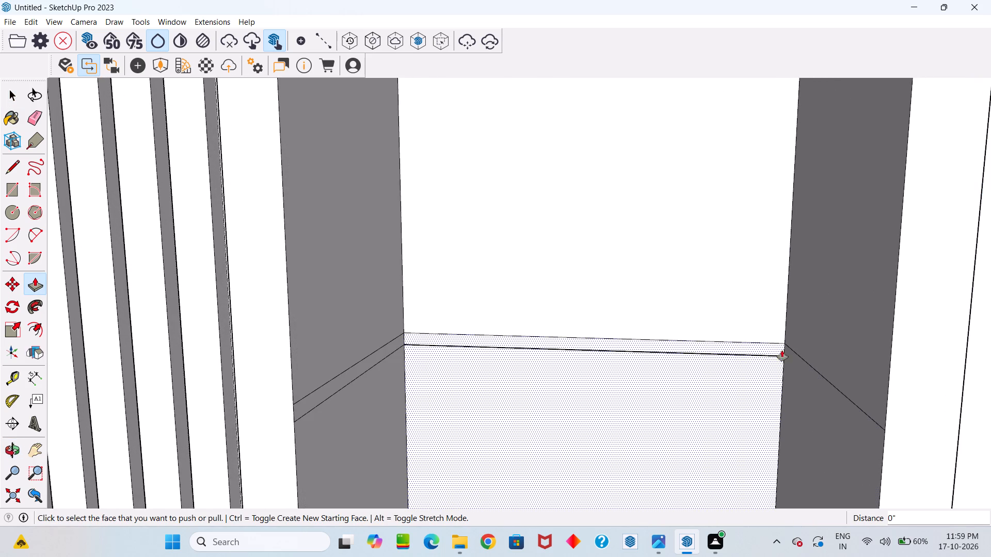
scroll(791, 348, up, 20)
scroll(791, 348, up, 4)
key(space)
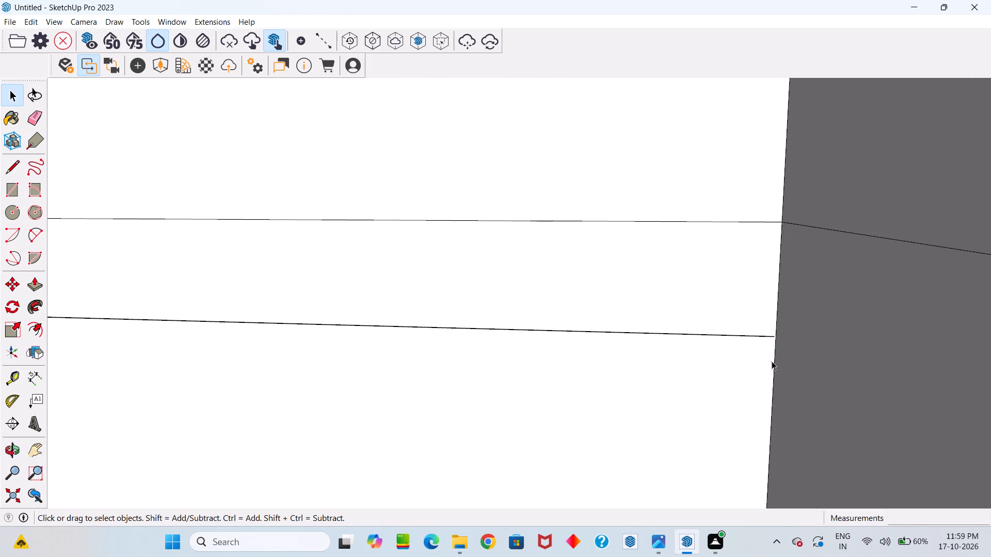
middle_drag(772, 361, 721, 308)
drag(763, 351, 722, 312)
scroll(733, 309, up, 8)
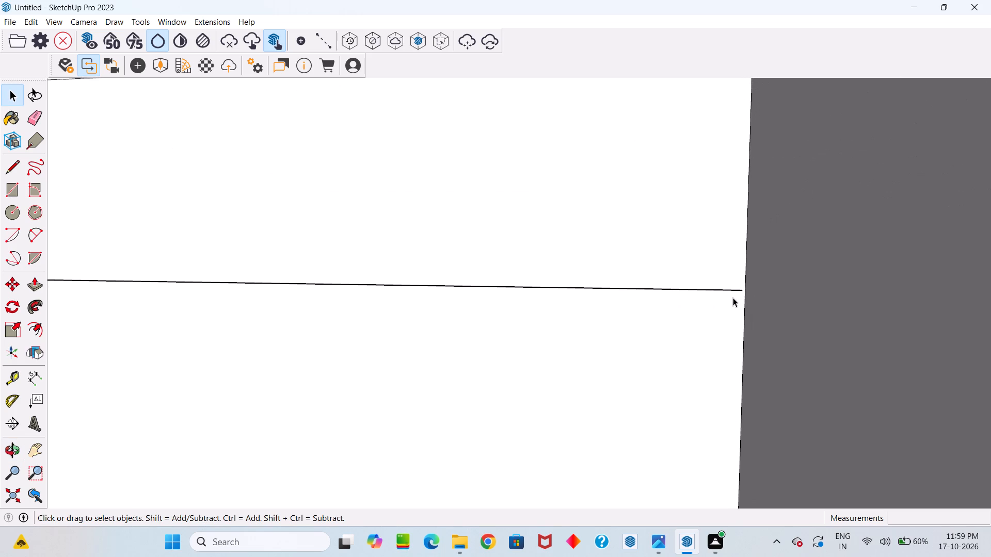
key(l)
scroll(732, 293, up, 17)
click(747, 303)
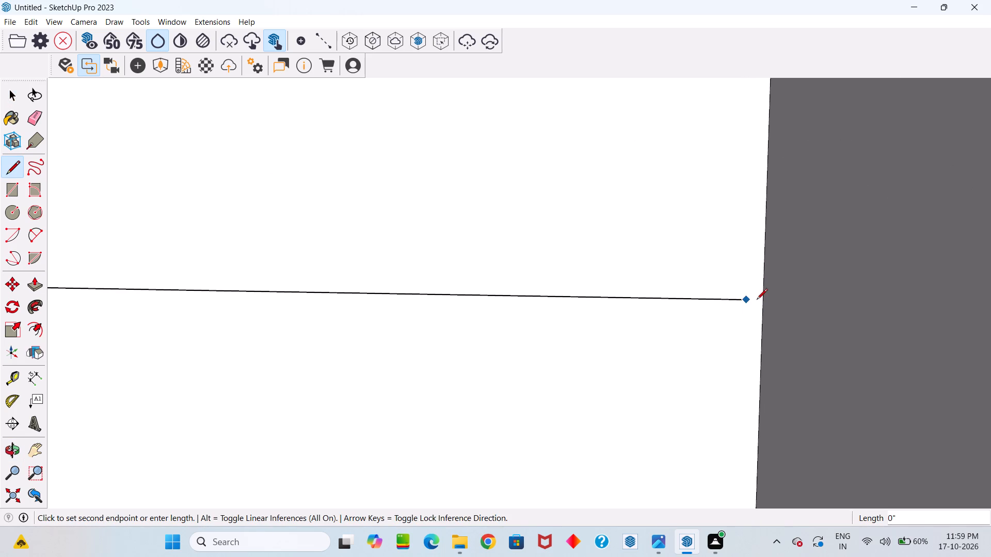
click(765, 301)
scroll(761, 303, down, 8)
scroll(758, 298, up, 1)
scroll(759, 294, down, 20)
scroll(759, 294, down, 4)
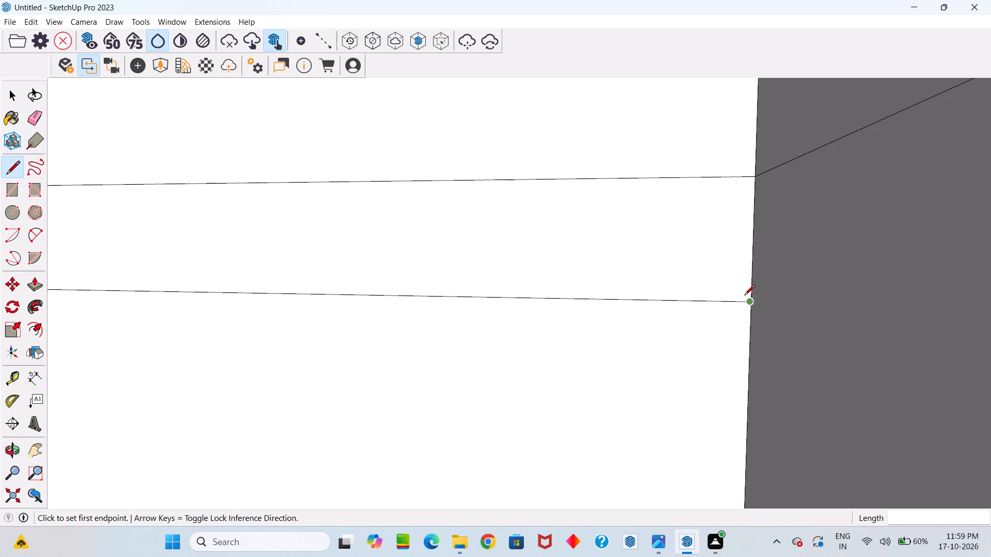
scroll(744, 296, down, 20)
scroll(744, 296, down, 20)
scroll(744, 296, down, 8)
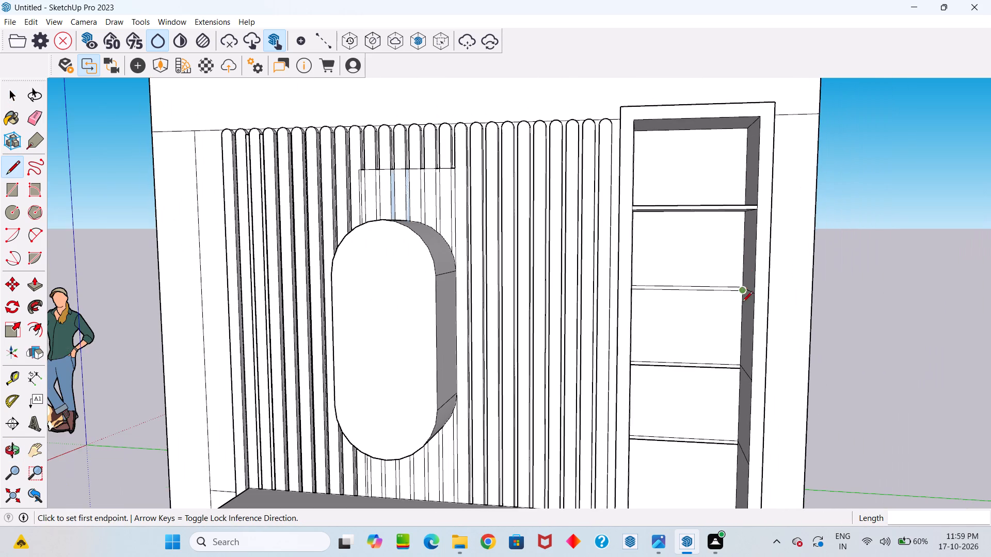
key(space)
Draw a short line extending the third shelf strip's lower edge to meet the adjoining frame side.
scroll(745, 382, up, 20)
scroll(745, 382, up, 20)
scroll(745, 382, up, 1)
middle_click(727, 354)
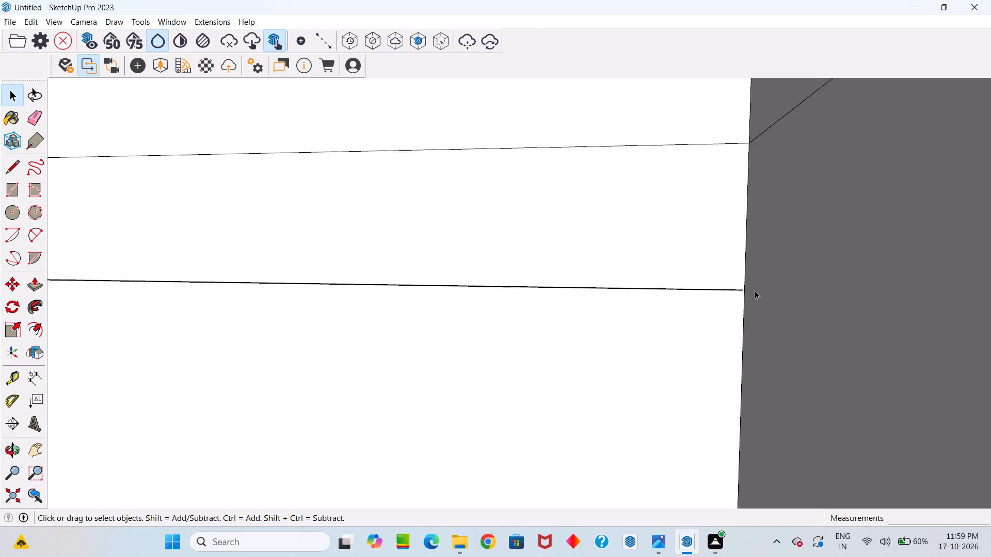
scroll(755, 290, up, 20)
scroll(755, 290, up, 9)
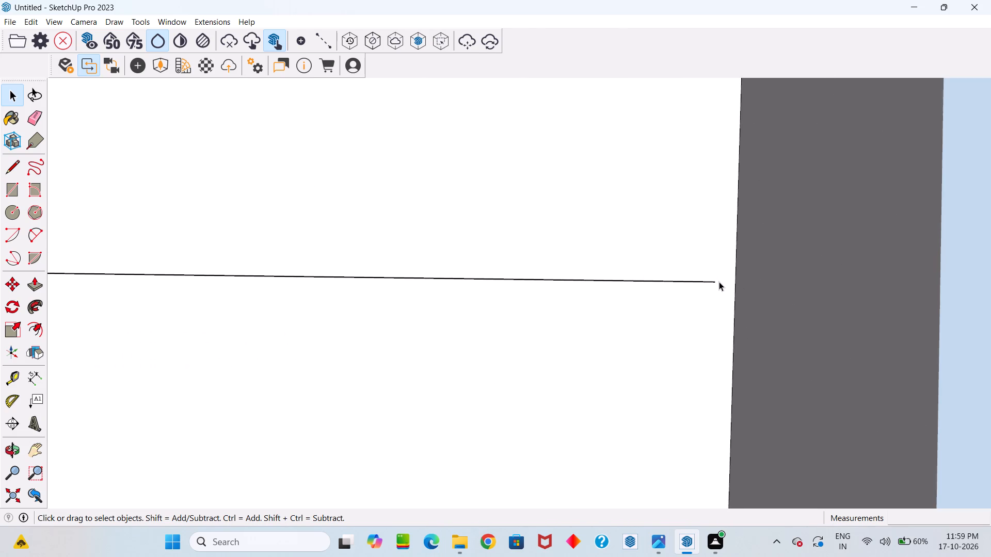
key(l)
click(713, 286)
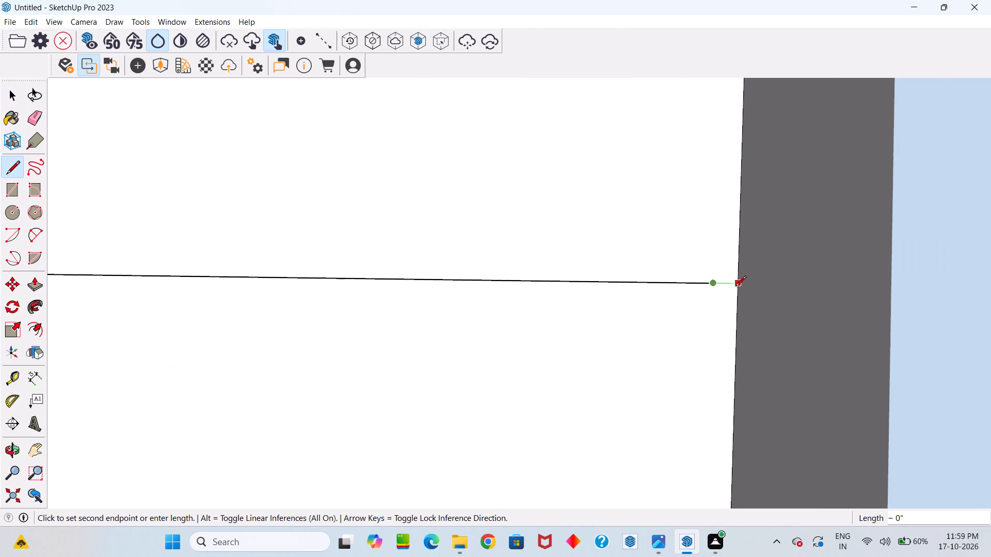
click(736, 287)
scroll(735, 289, down, 18)
key(space)
scroll(732, 298, down, 18)
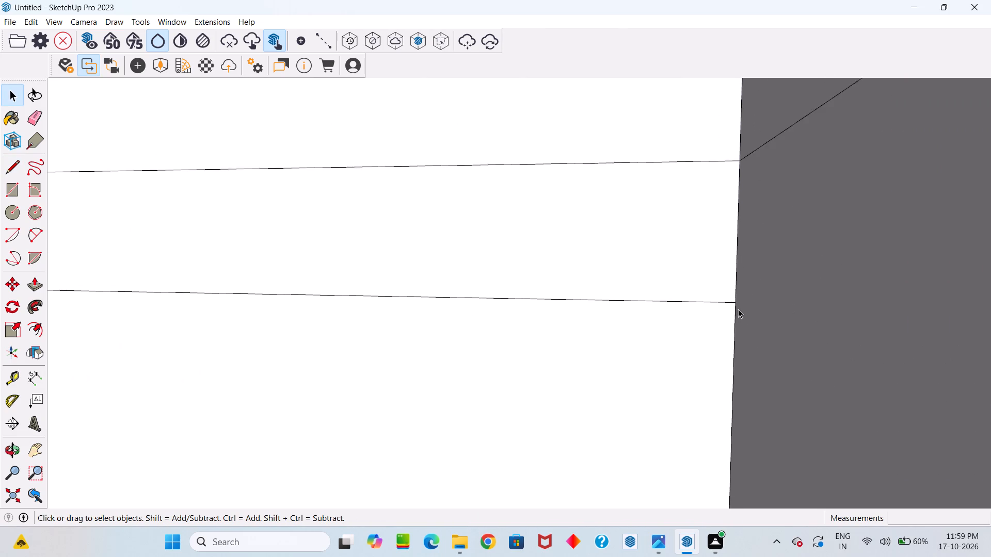
scroll(738, 309, down, 20)
scroll(738, 309, down, 20)
scroll(738, 309, down, 5)
Draw a short line joining the lowest shelf strip's lower edge to the adjoining frame side.
scroll(746, 397, up, 4)
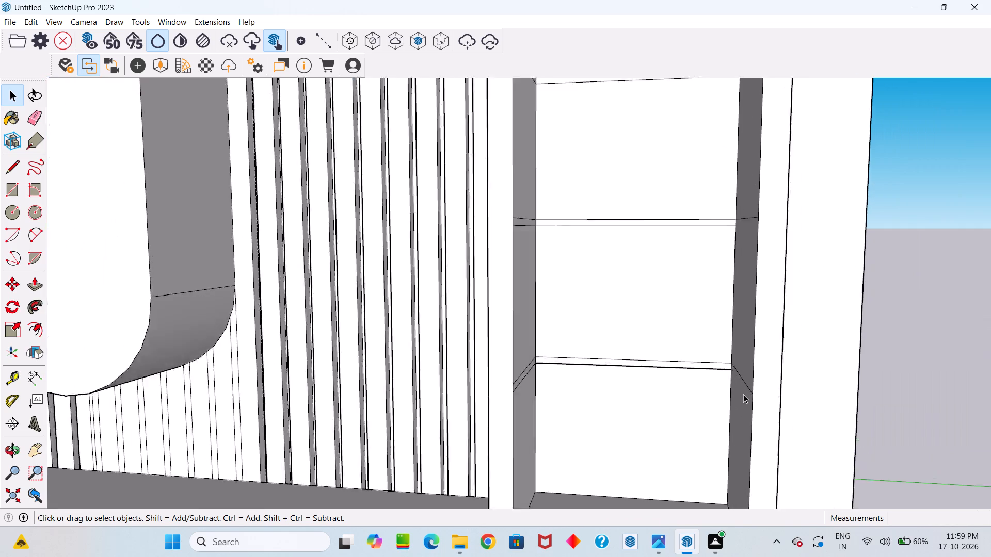
scroll(743, 394, up, 20)
scroll(743, 394, up, 20)
scroll(743, 394, up, 15)
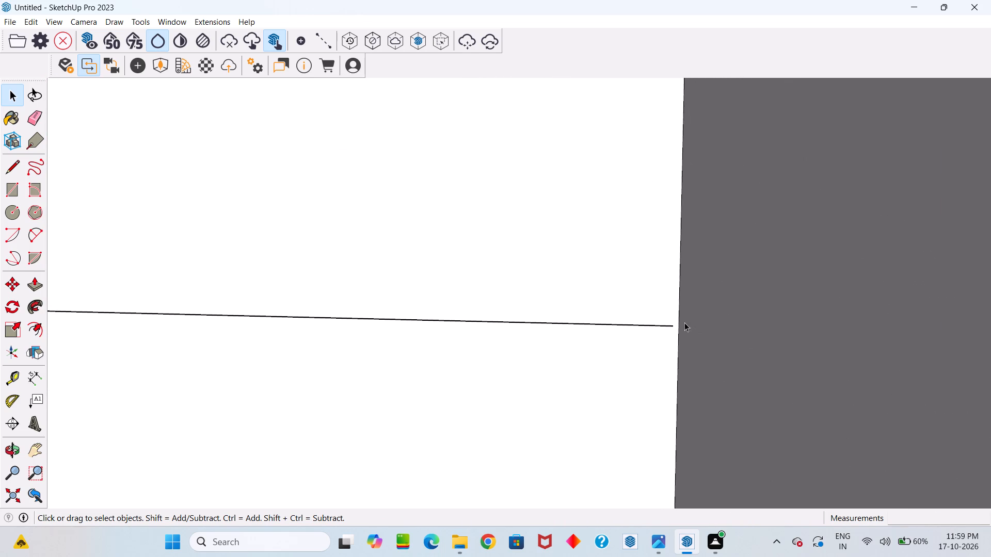
scroll(684, 322, up, 10)
key(l)
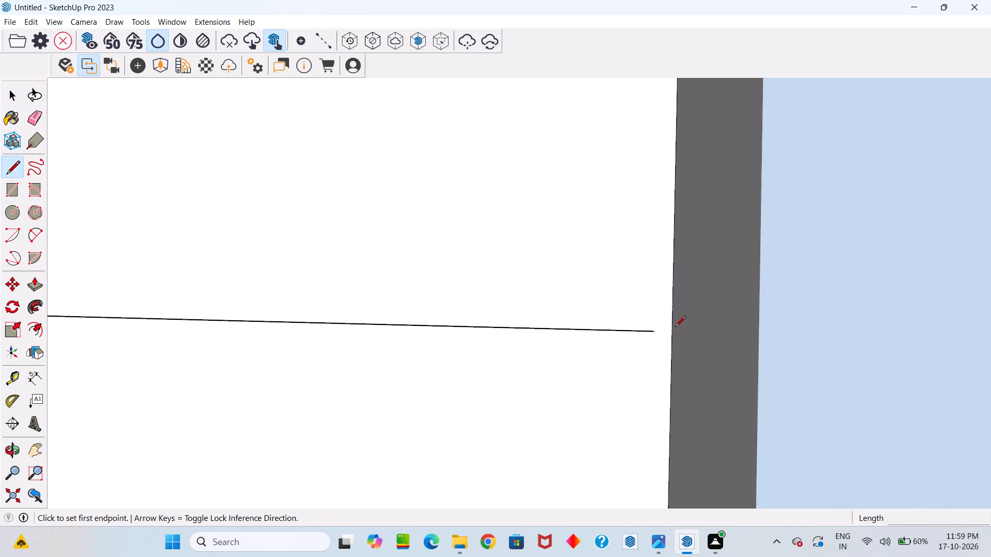
scroll(673, 327, up, 5)
click(644, 337)
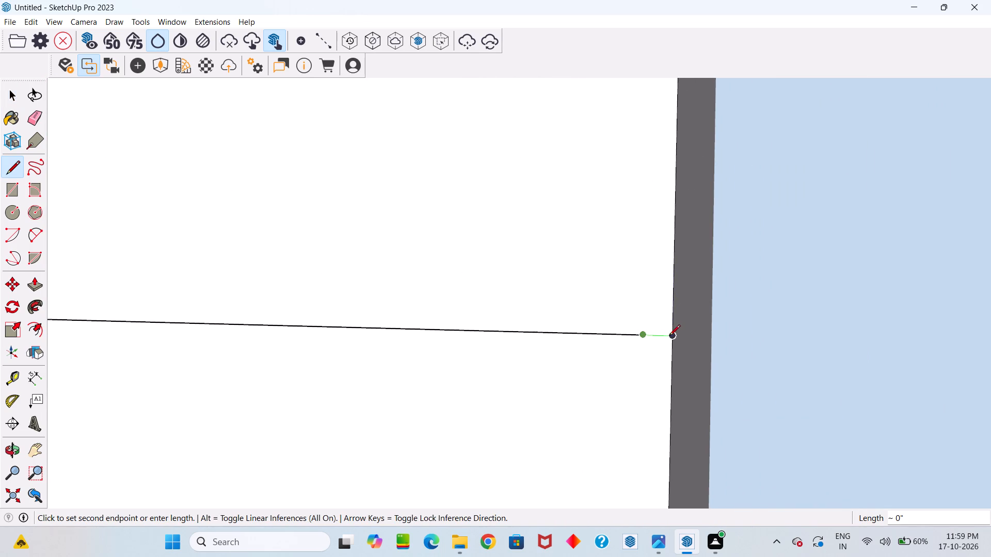
click(670, 336)
scroll(672, 338, down, 20)
scroll(672, 338, down, 20)
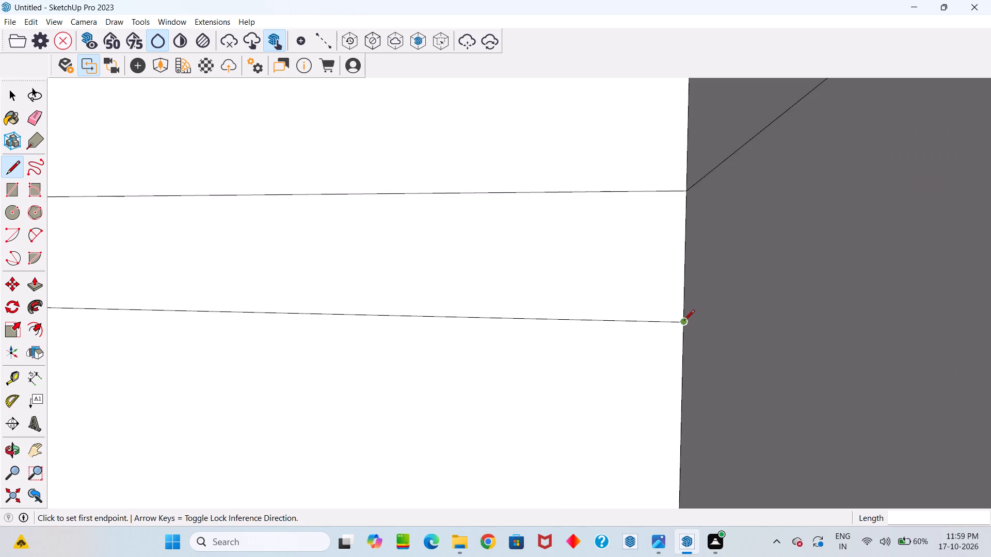
scroll(684, 321, down, 20)
scroll(684, 321, down, 20)
scroll(684, 321, down, 13)
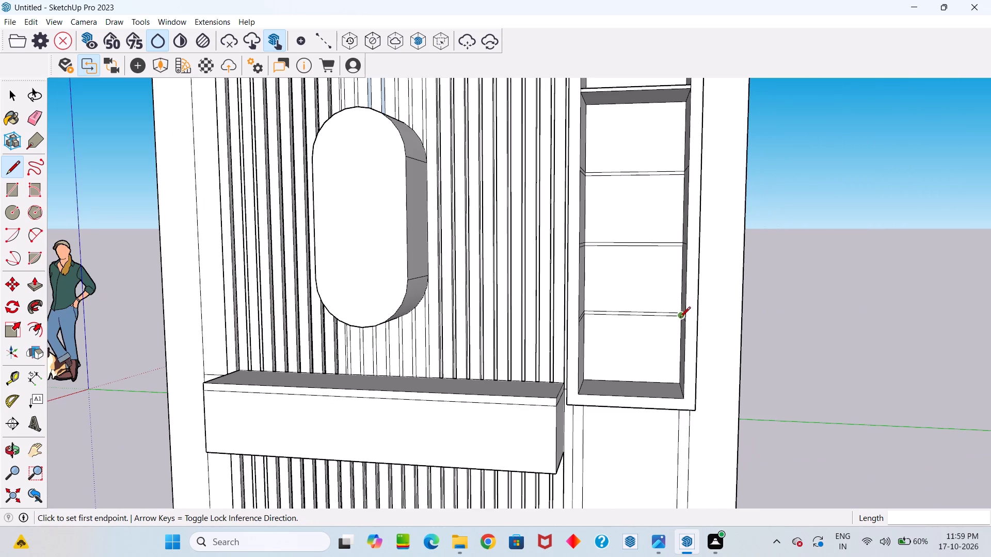
key(space)
Push/Pull the second shelf strip from the top outward 12 inches to form a shelf.
scroll(659, 299, up, 8)
scroll(645, 231, down, 11)
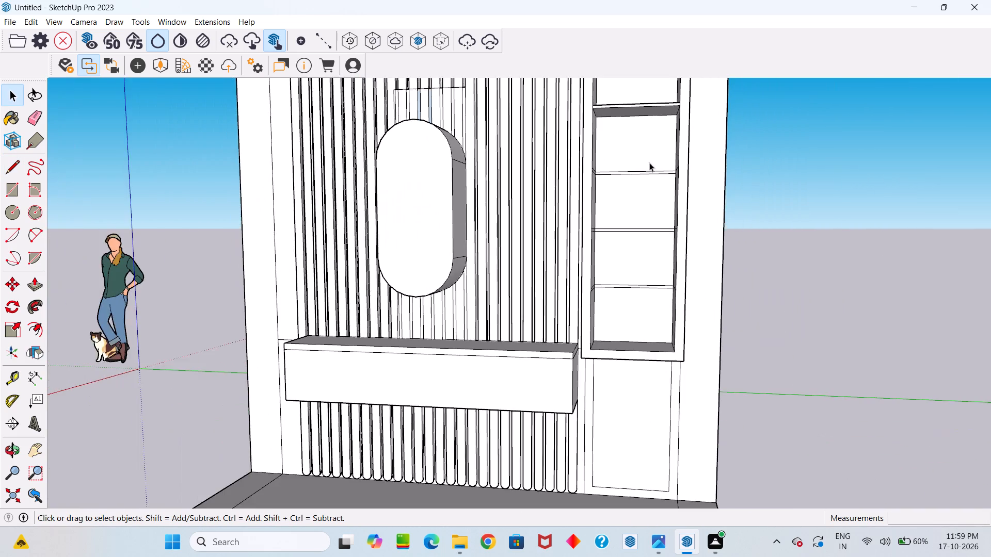
scroll(651, 155, up, 11)
middle_drag(656, 201, 663, 304)
scroll(684, 236, up, 6)
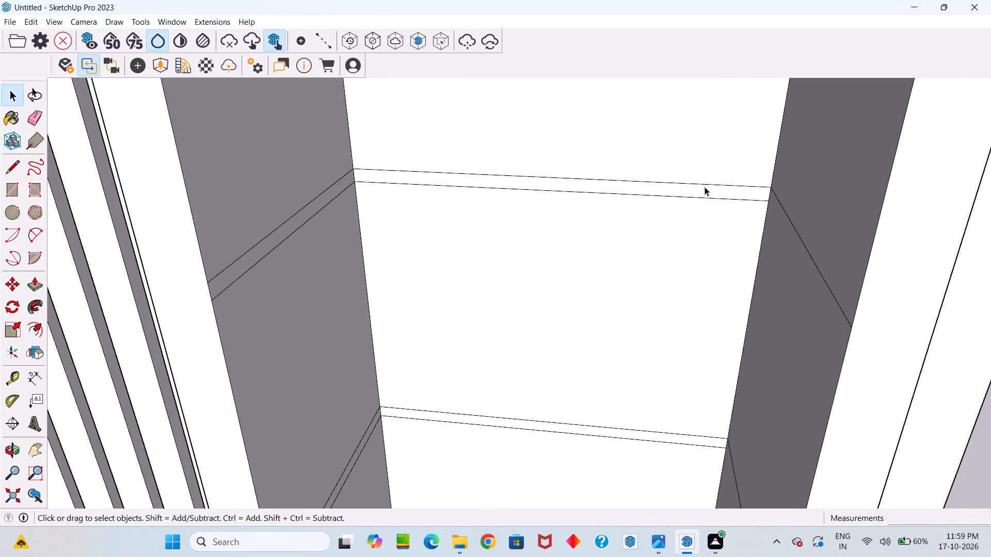
click(705, 187)
key(p)
double_click(705, 187)
scroll(705, 188, down, 4)
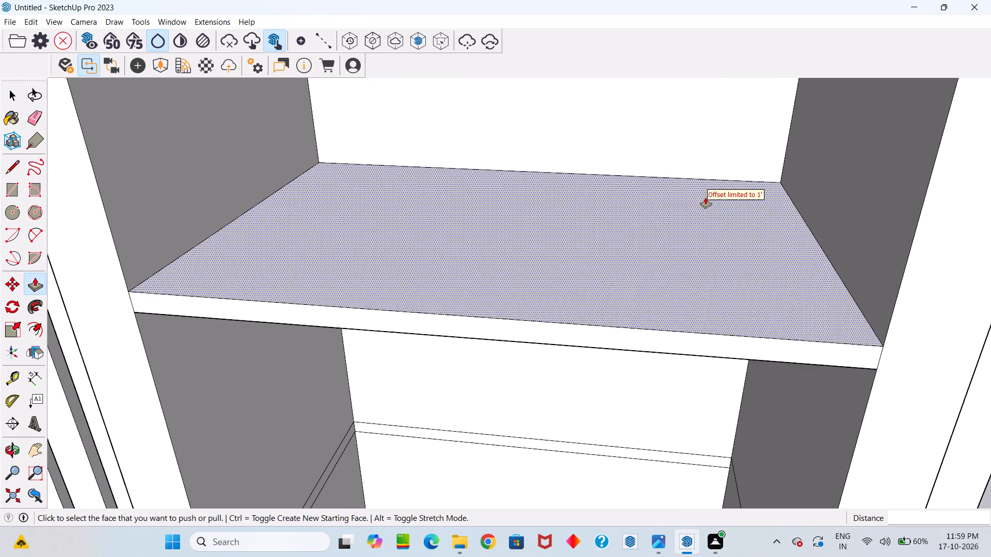
Push/Pull the third and lowest shelf strips outward by the same 12 inches.
scroll(706, 198, down, 20)
scroll(706, 198, down, 12)
middle_drag(704, 254, 702, 208)
scroll(701, 225, up, 4)
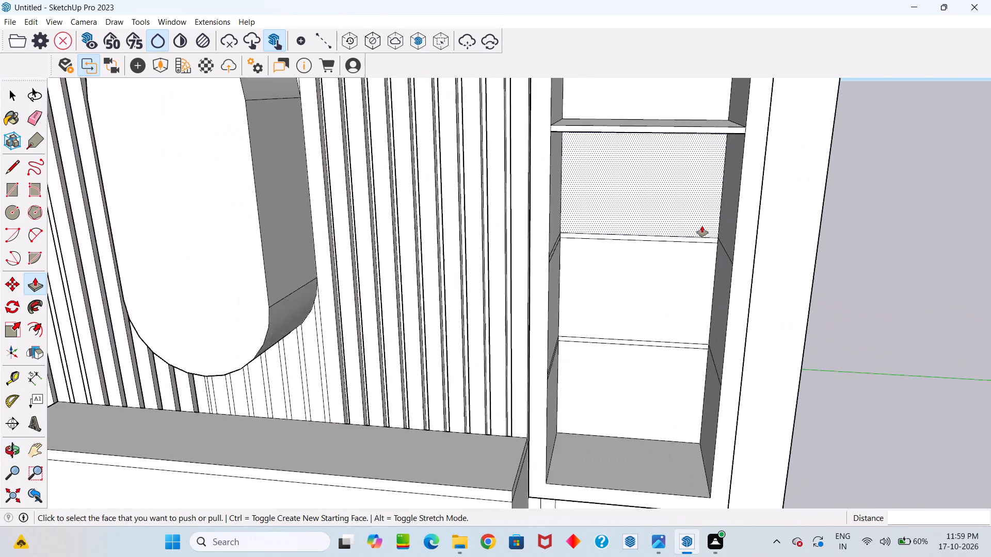
scroll(702, 226, up, 8)
double_click(698, 238)
scroll(698, 238, down, 14)
middle_drag(702, 291, 699, 248)
scroll(695, 269, up, 14)
click(701, 277)
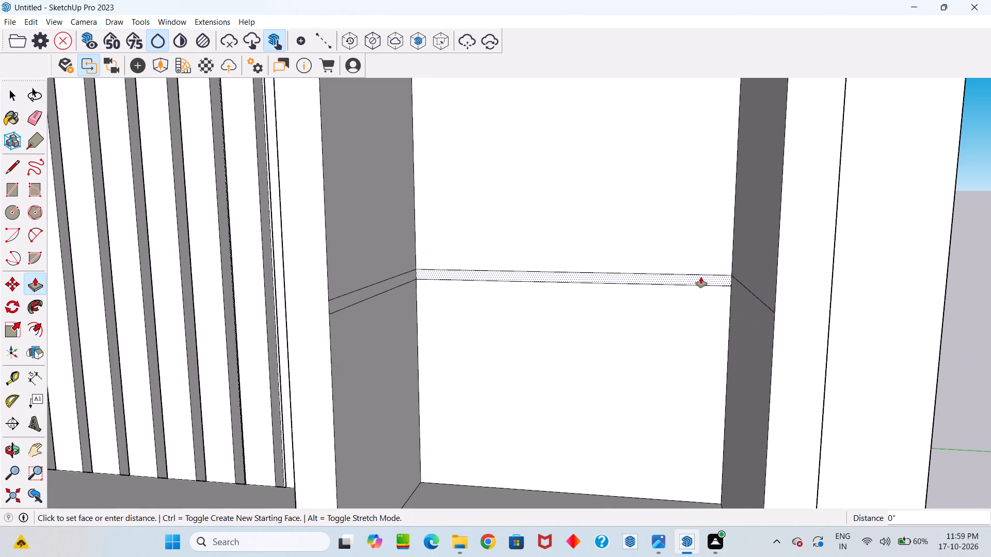
click(701, 277)
scroll(701, 277, down, 15)
key(space)
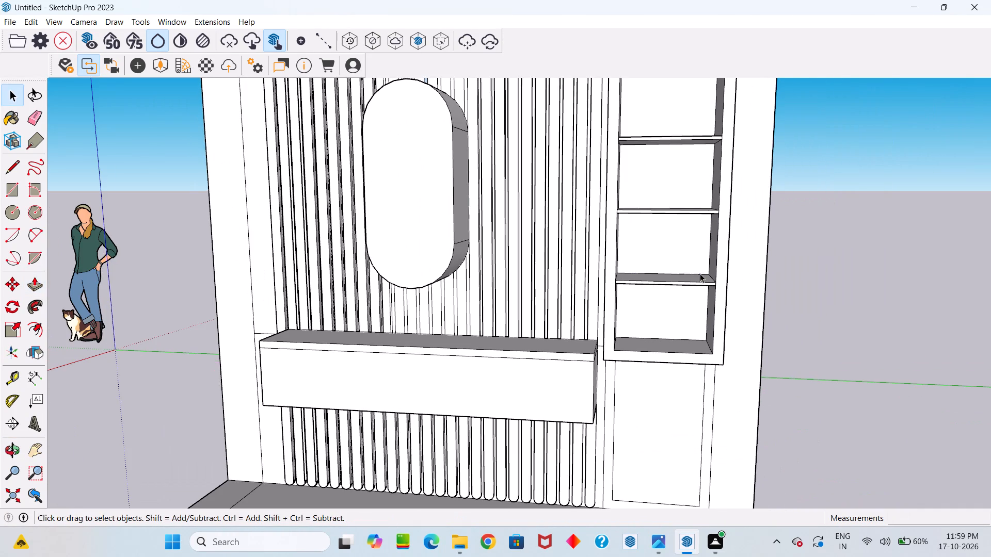
Examine the whole wall unit and its framed shelf section from the front and from above.
middle_drag(701, 276, 701, 221)
scroll(703, 227, down, 5)
middle_drag(697, 249, 691, 271)
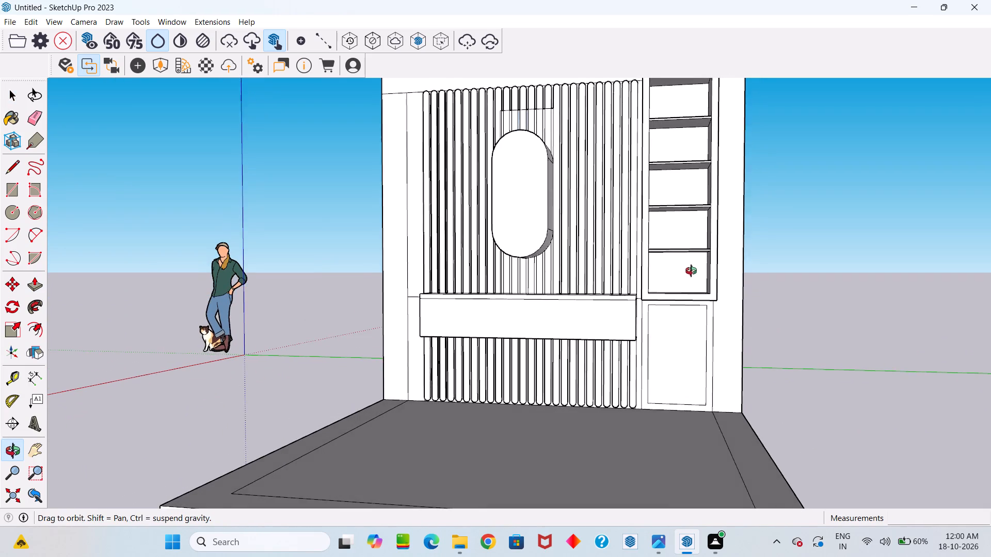
middle_drag(691, 271, 689, 271)
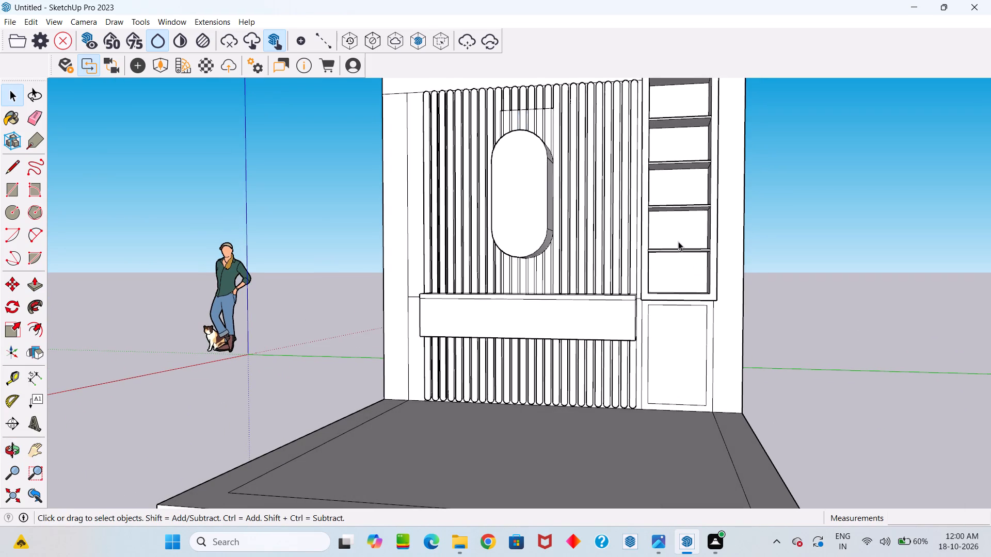
middle_drag(680, 243, 671, 313)
scroll(664, 305, down, 7)
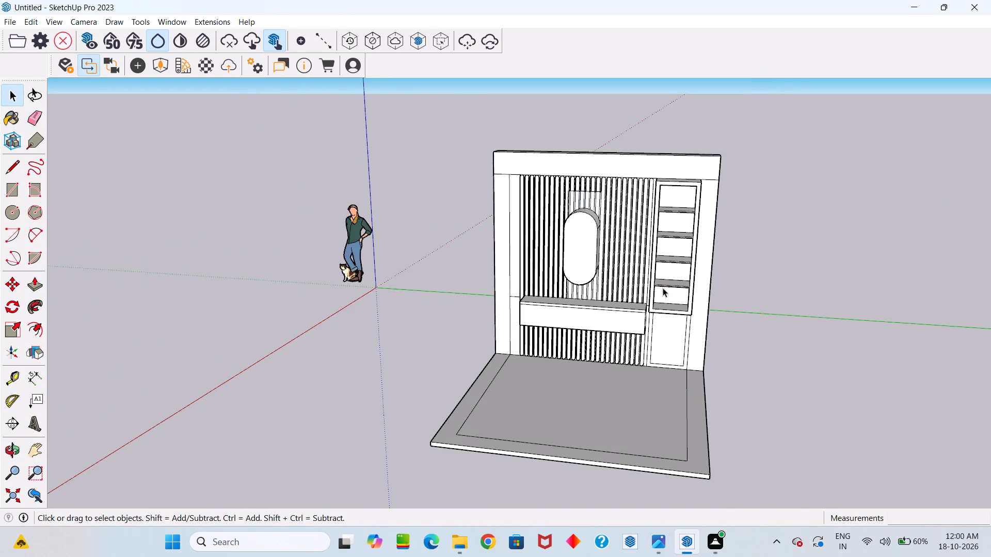
scroll(686, 271, up, 6)
middle_drag(649, 286, 651, 277)
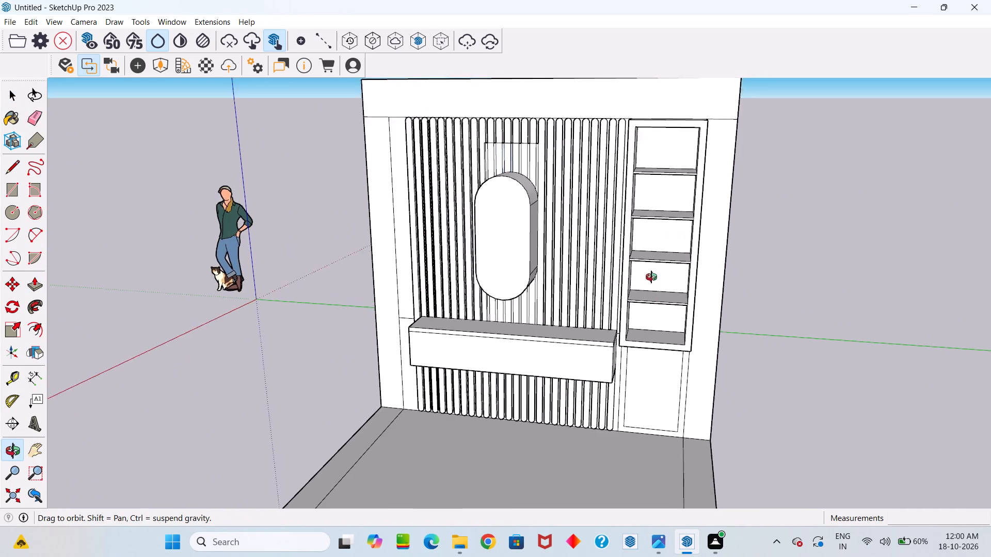
middle_drag(651, 277, 687, 321)
drag(650, 274, 602, 253)
Inspect the rectangular area of flutes and grooves directly above the oval panel from several angles.
scroll(459, 80, up, 11)
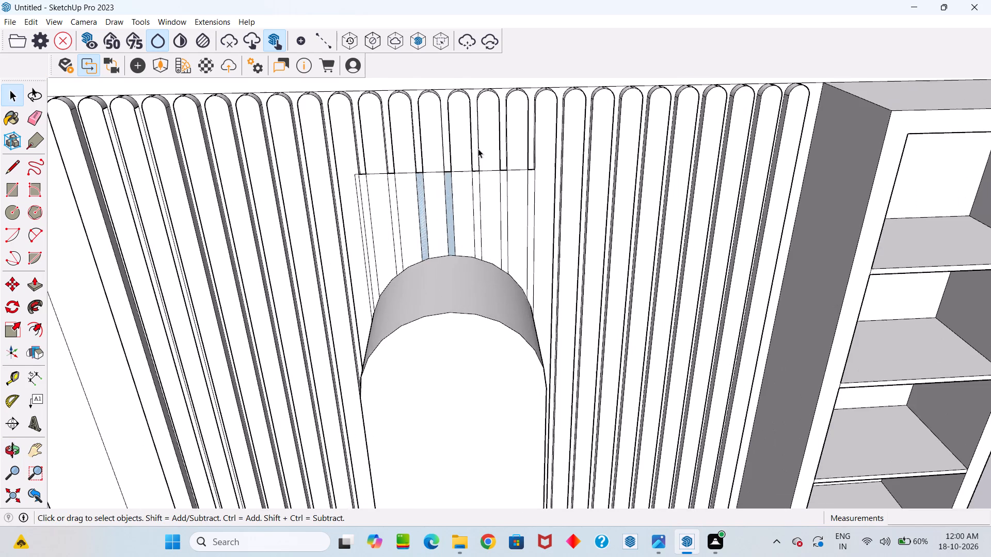
middle_drag(466, 197, 477, 355)
scroll(459, 194, up, 11)
middle_drag(468, 201, 470, 222)
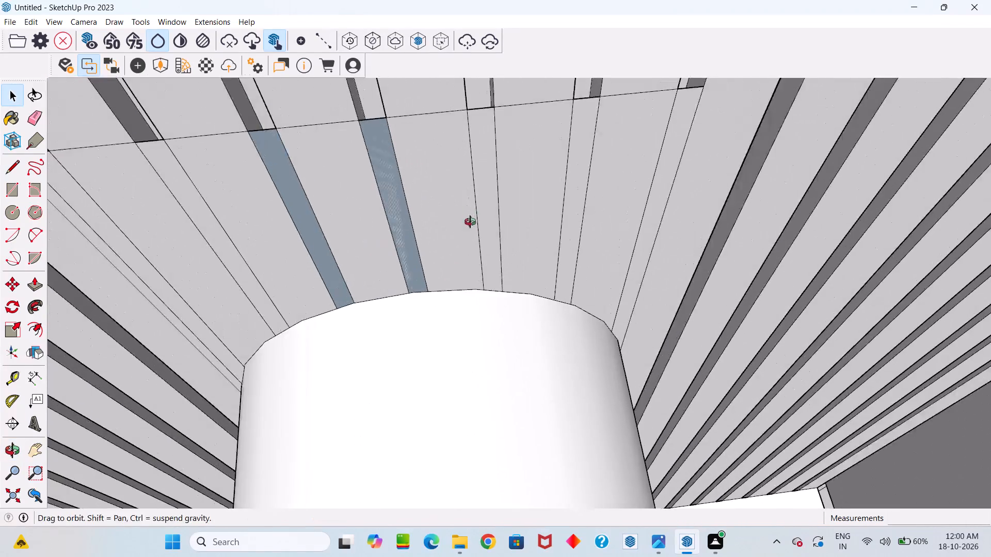
middle_drag(470, 222, 941, 252)
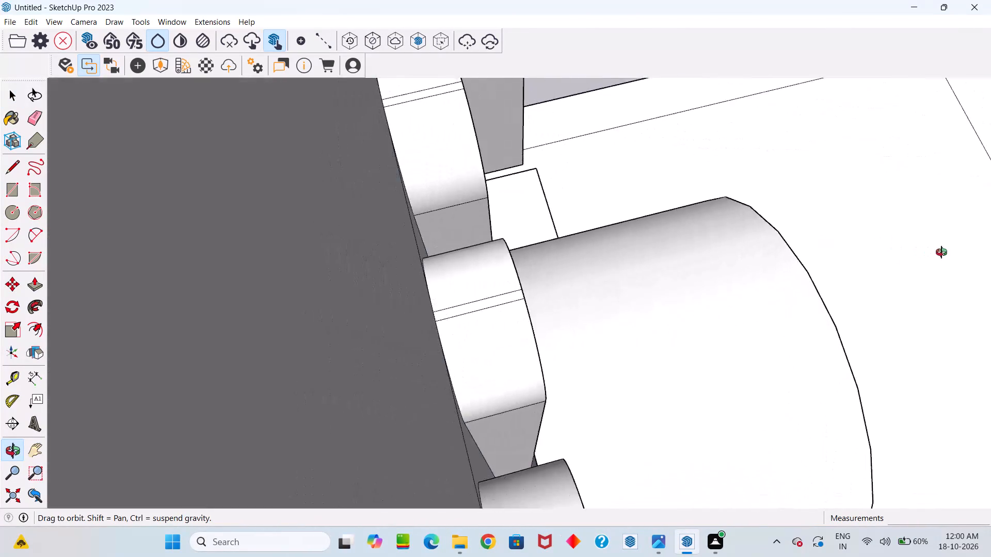
middle_drag(941, 252, 881, 279)
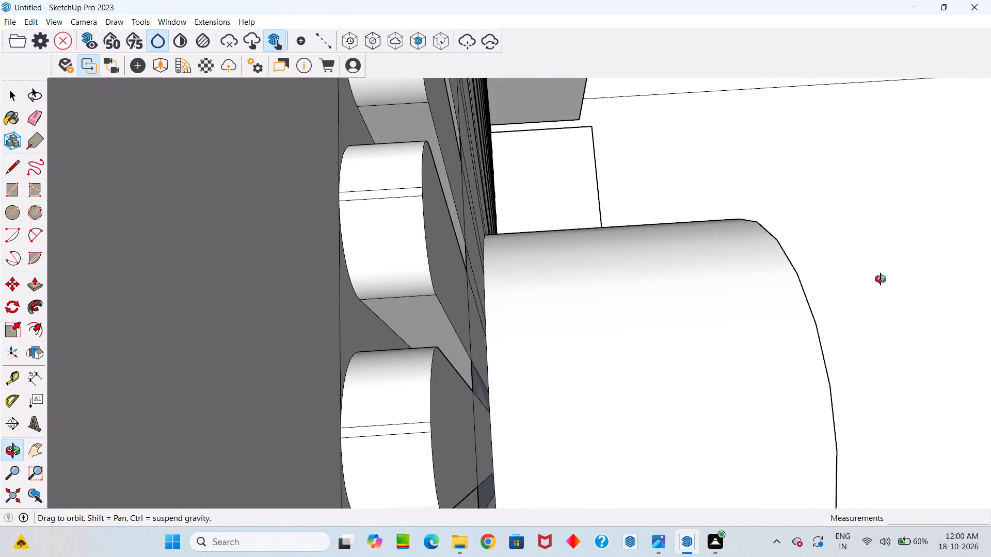
middle_drag(881, 279, 848, 255)
scroll(585, 316, up, 4)
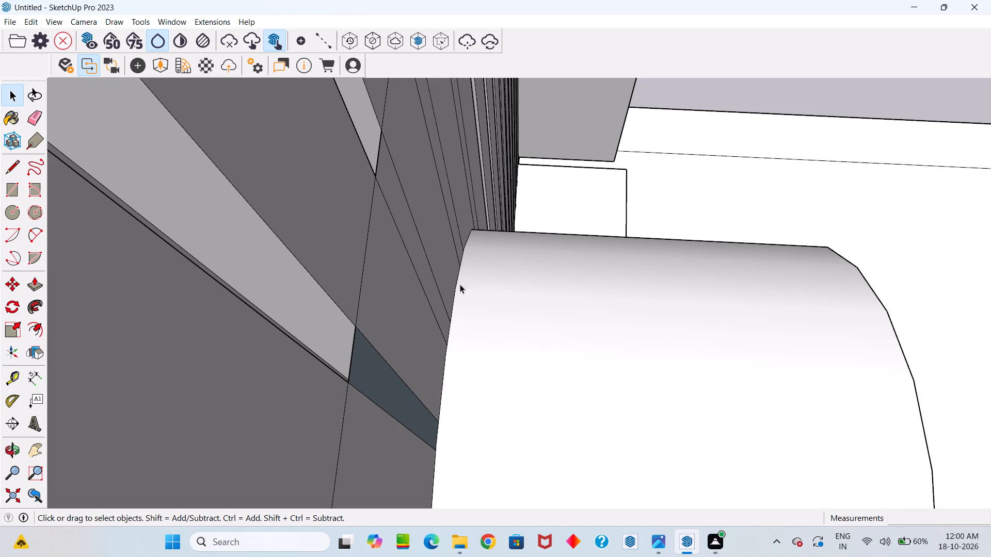
middle_drag(580, 329, 415, 213)
scroll(409, 207, down, 11)
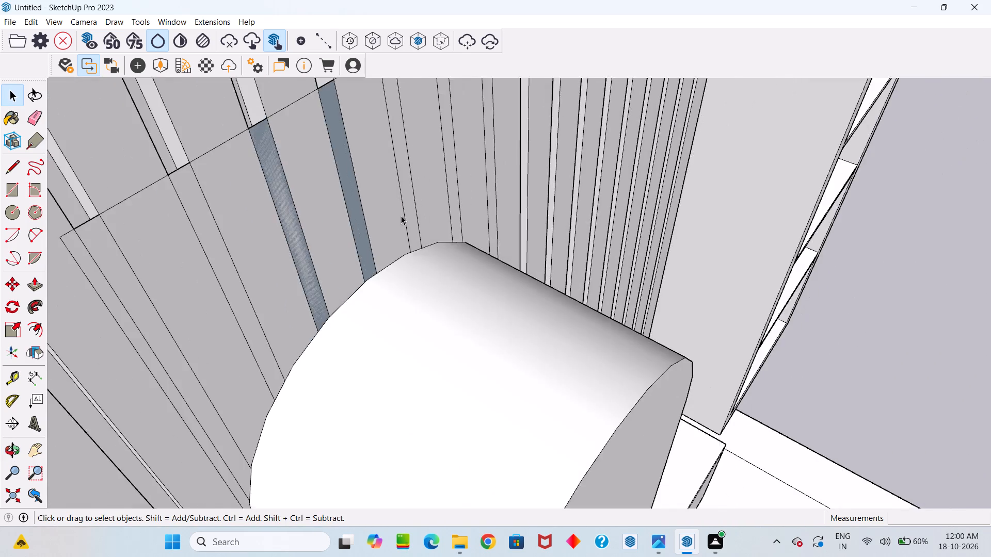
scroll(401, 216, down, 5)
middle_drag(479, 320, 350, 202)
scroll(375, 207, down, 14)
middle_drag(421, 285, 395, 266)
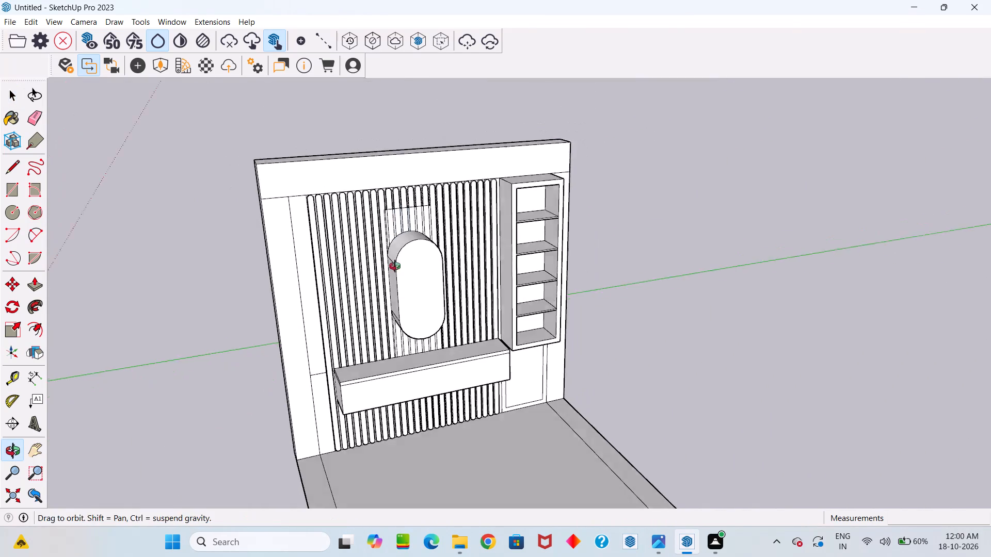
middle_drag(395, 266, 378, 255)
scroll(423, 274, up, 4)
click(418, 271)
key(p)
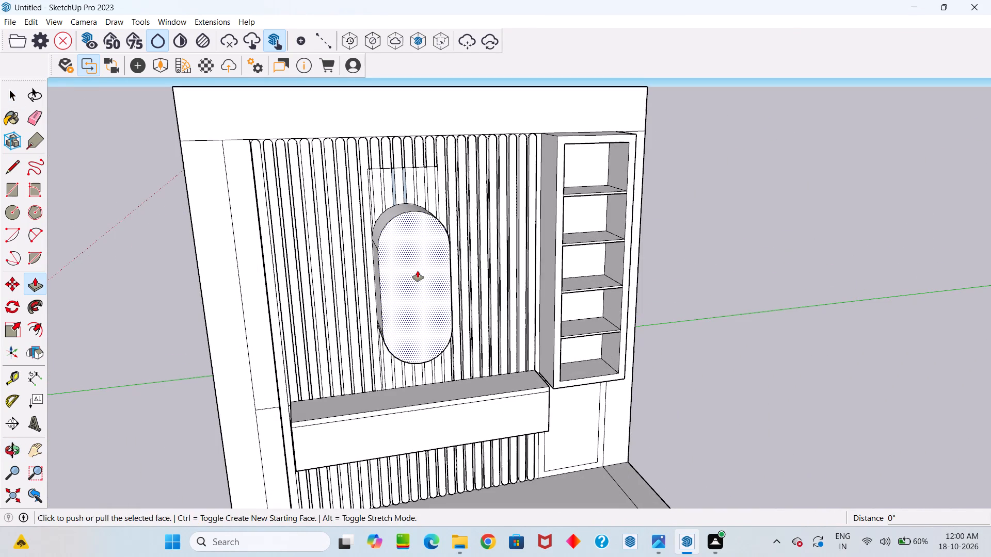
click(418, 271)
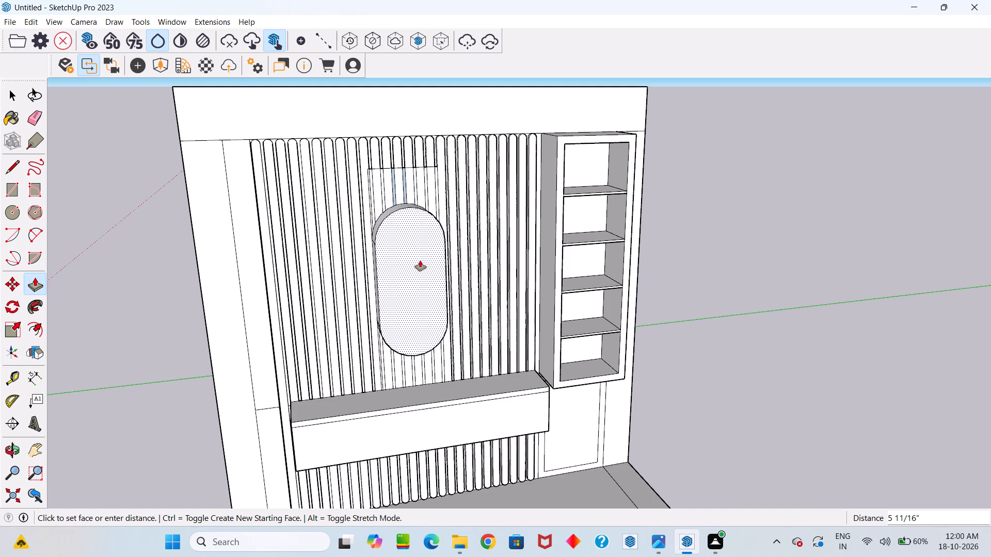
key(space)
Measure how far the oval panel projects from the fluted wall with the Tape Measure.
middle_drag(420, 260, 651, 283)
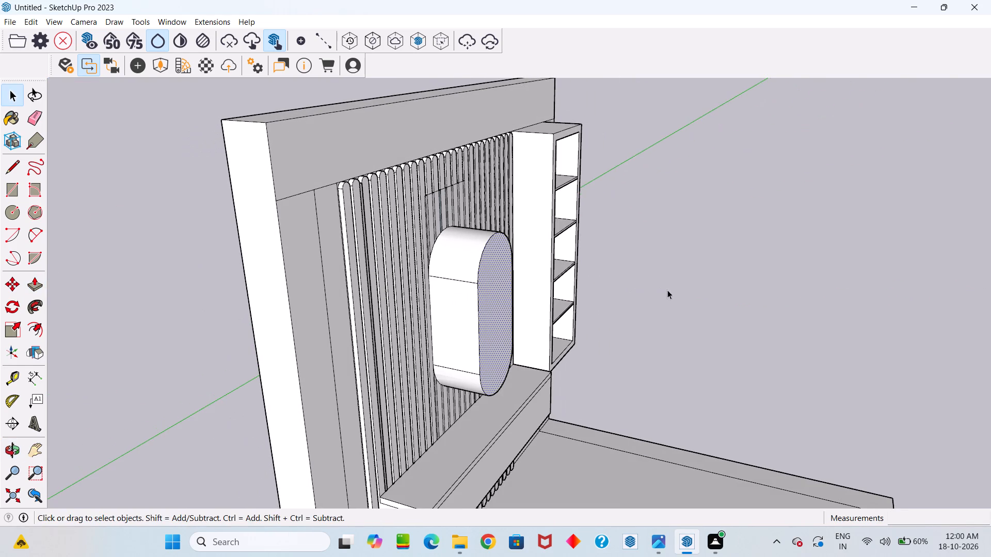
key(t)
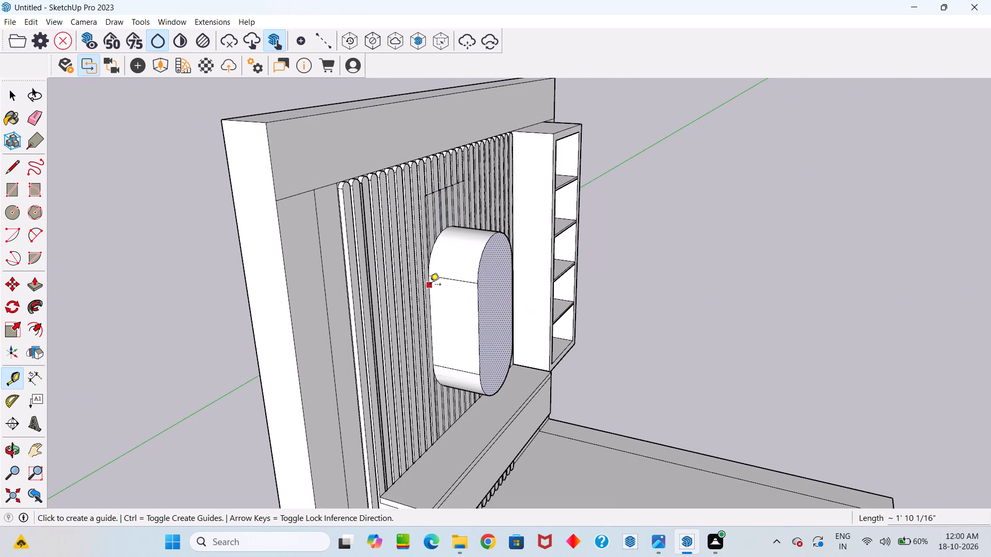
click(430, 285)
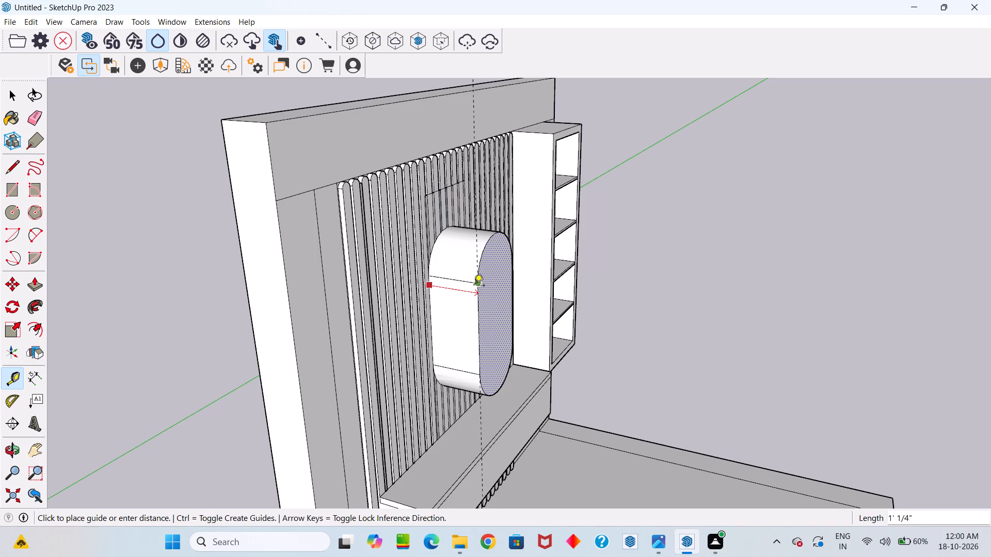
key(space)
Push/Pull the oval panel's front face back towards the fluted wall by 11 inches.
click(492, 298)
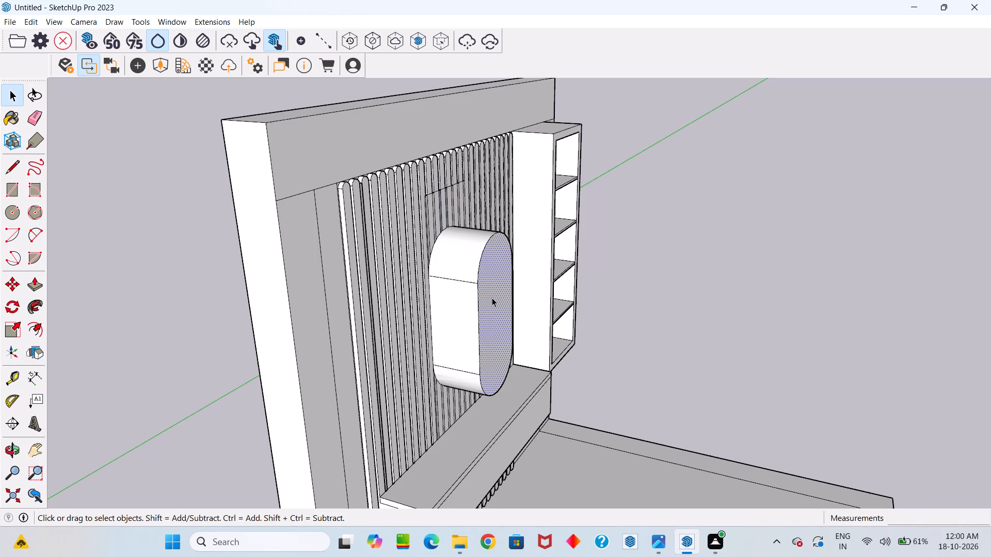
key(p)
click(492, 298)
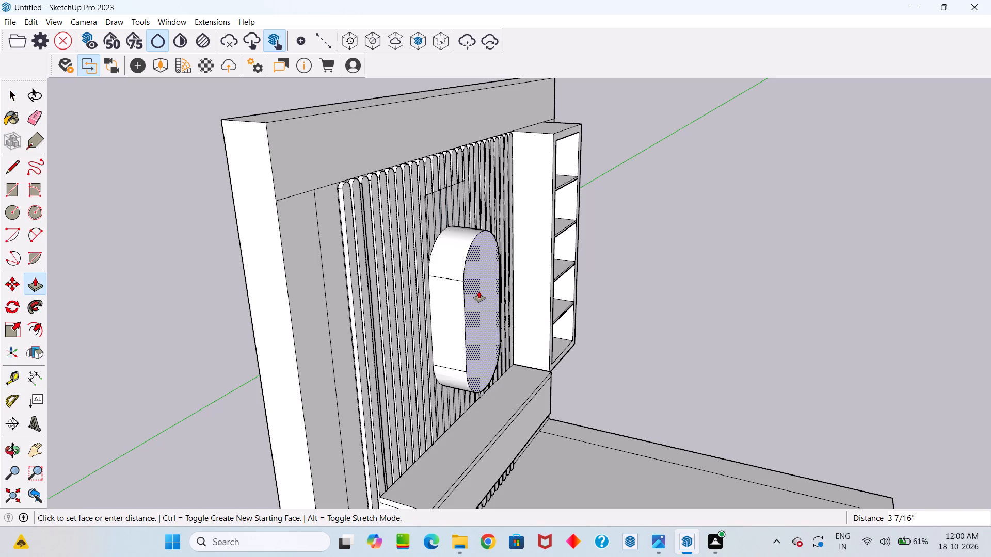
key(1)
key(1)
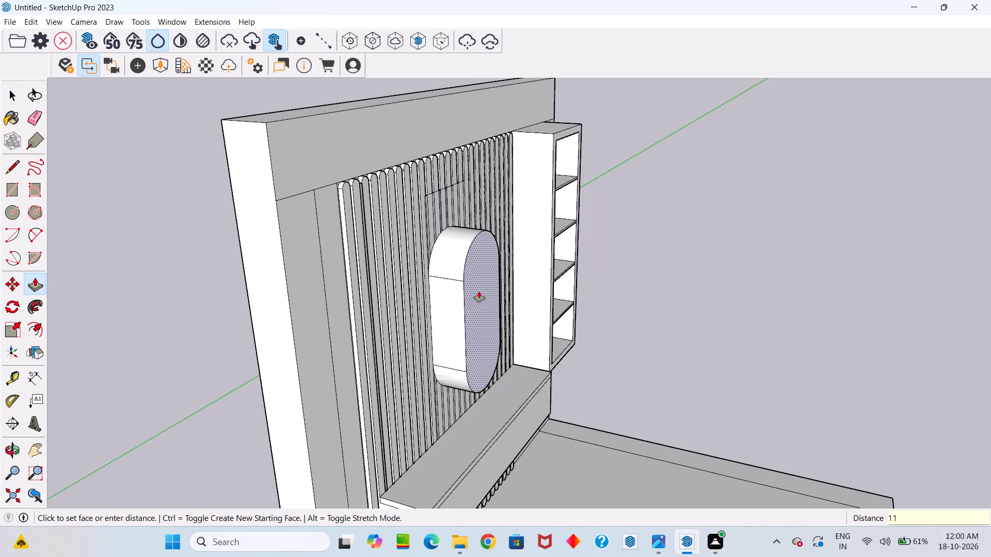
key(Return)
scroll(462, 288, up, 5)
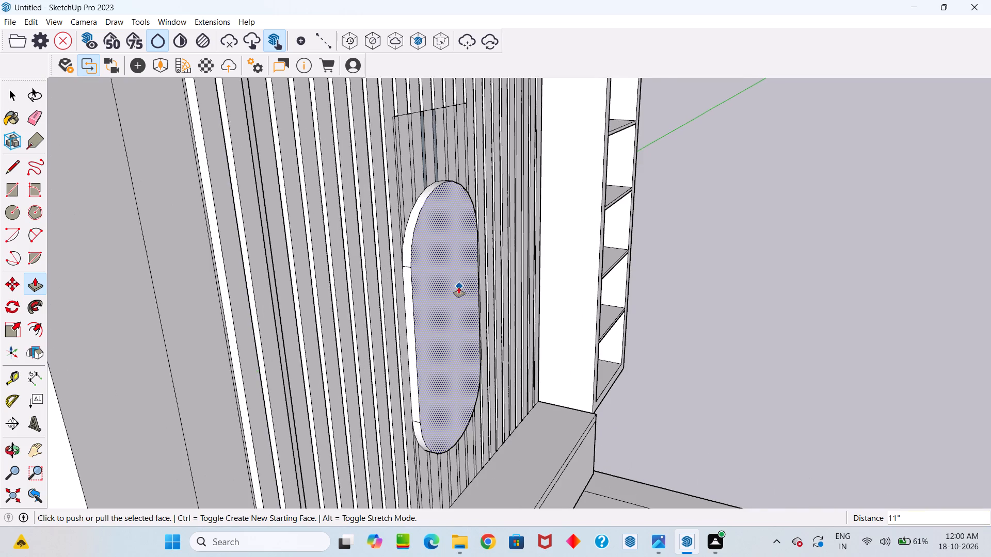
middle_drag(421, 349, 300, 387)
middle_drag(283, 387, 275, 387)
middle_click(274, 387)
middle_drag(394, 263, 315, 300)
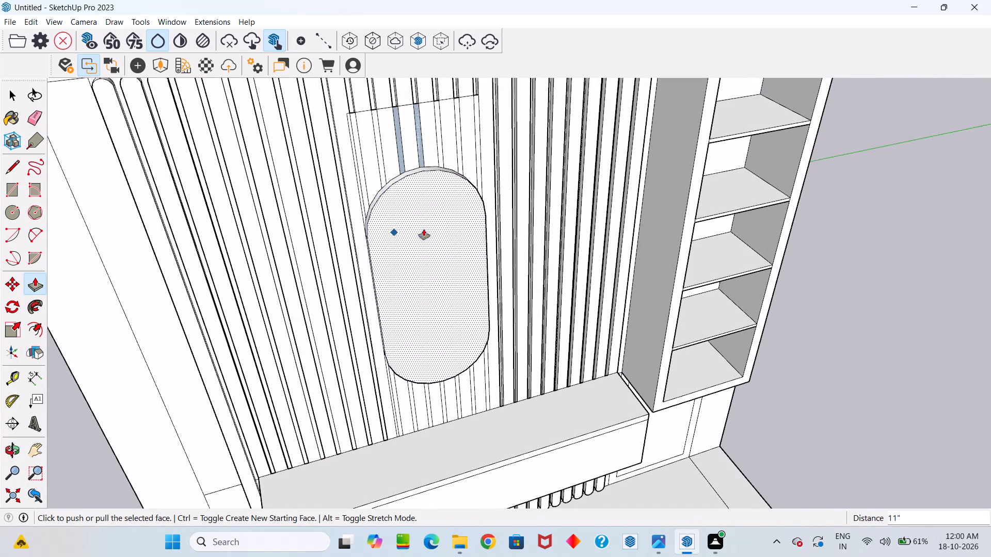
key(space)
Erase the left boundary line of the rectangular area above the oval panel and the leftover stub at its upper-left corner.
scroll(430, 237, up, 2)
scroll(444, 254, down, 15)
scroll(415, 174, up, 6)
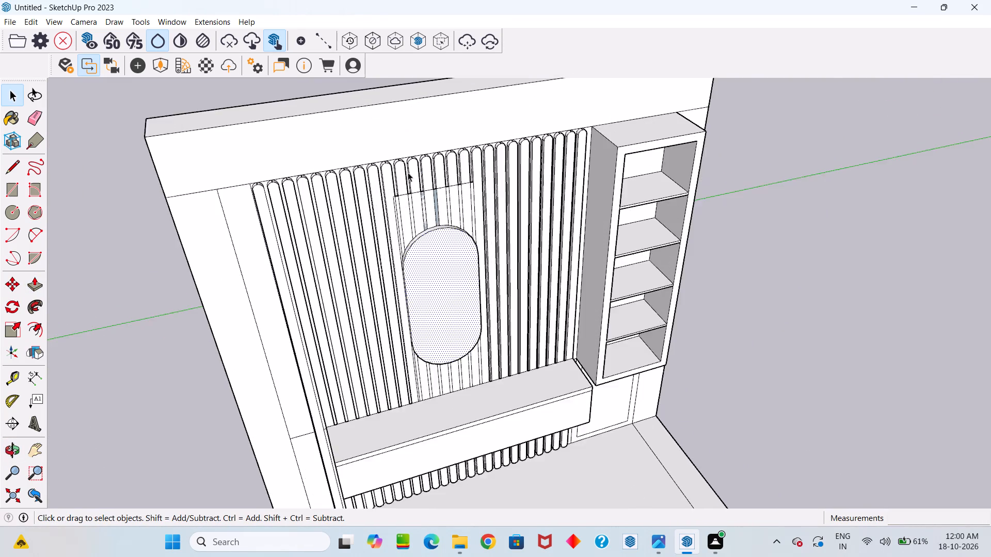
scroll(408, 172, up, 15)
middle_drag(409, 219, 458, 333)
middle_drag(500, 338, 519, 335)
middle_drag(533, 335, 570, 327)
middle_drag(596, 315, 601, 312)
middle_drag(606, 307, 611, 303)
middle_click(612, 302)
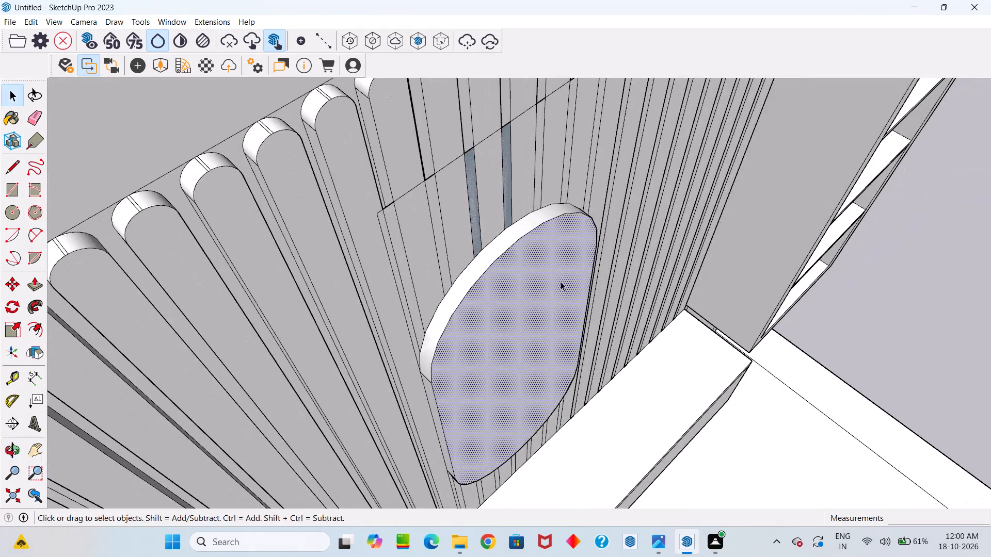
middle_drag(538, 278, 519, 275)
middle_drag(436, 249, 387, 198)
scroll(410, 213, up, 11)
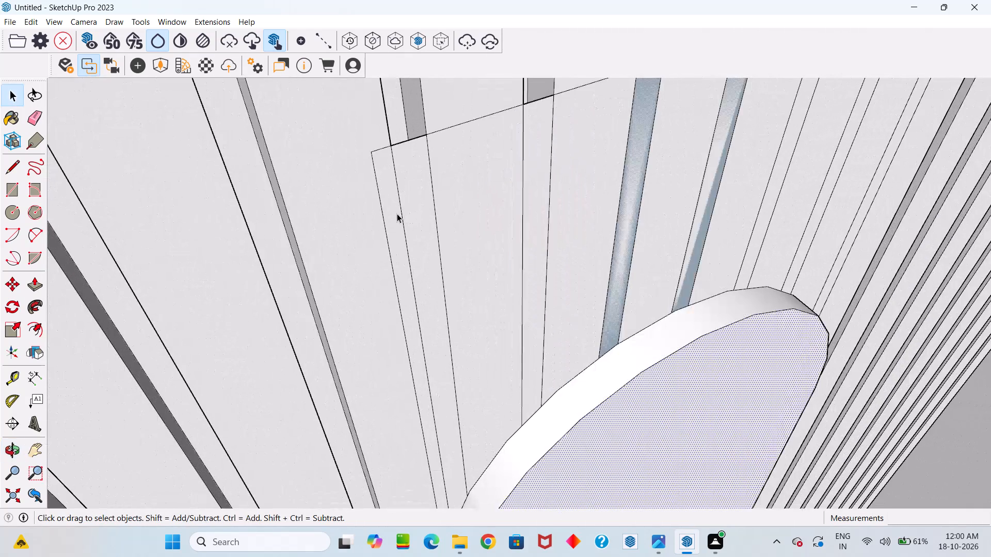
key(e)
click(376, 189)
scroll(378, 161, up, 5)
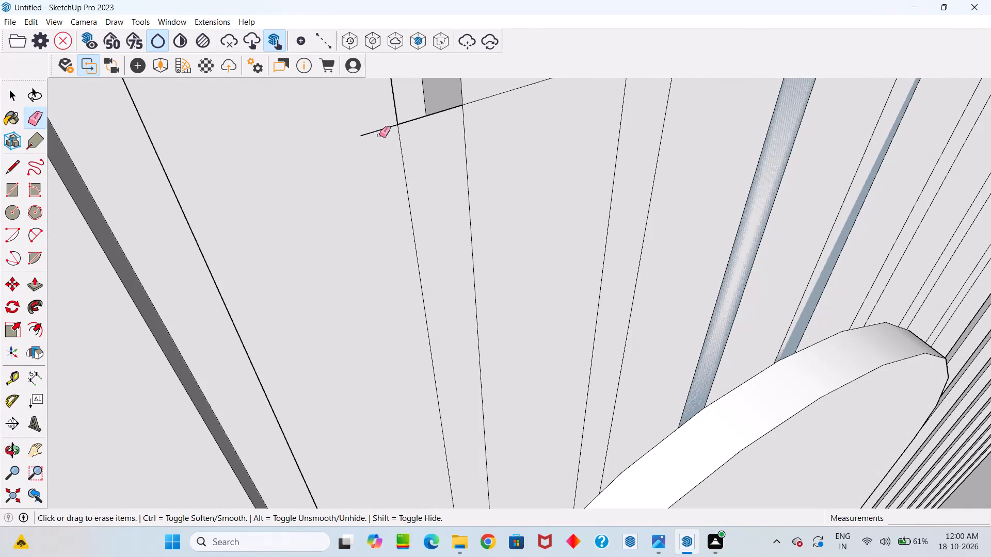
click(379, 135)
scroll(403, 144, down, 1)
click(383, 130)
scroll(391, 139, down, 6)
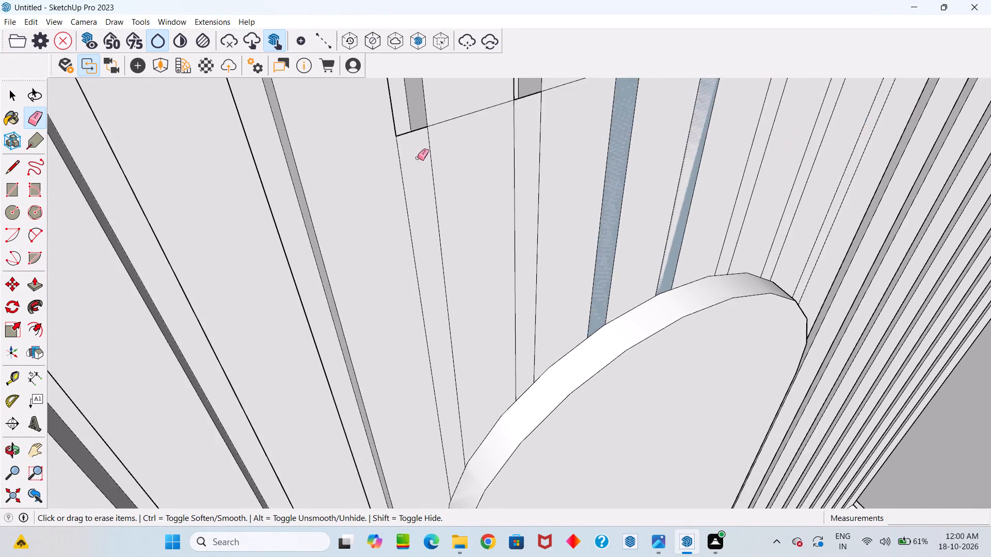
Erase the leftover vertical line below the oval panel's lower-left curve, just above the floating counter.
scroll(418, 158, down, 16)
middle_drag(427, 212, 501, 365)
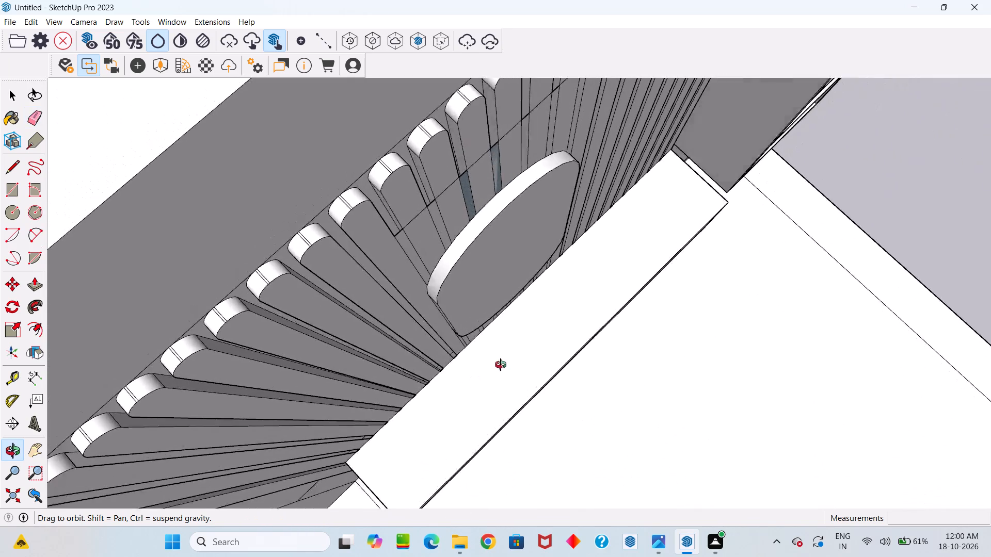
middle_drag(501, 365, 338, 268)
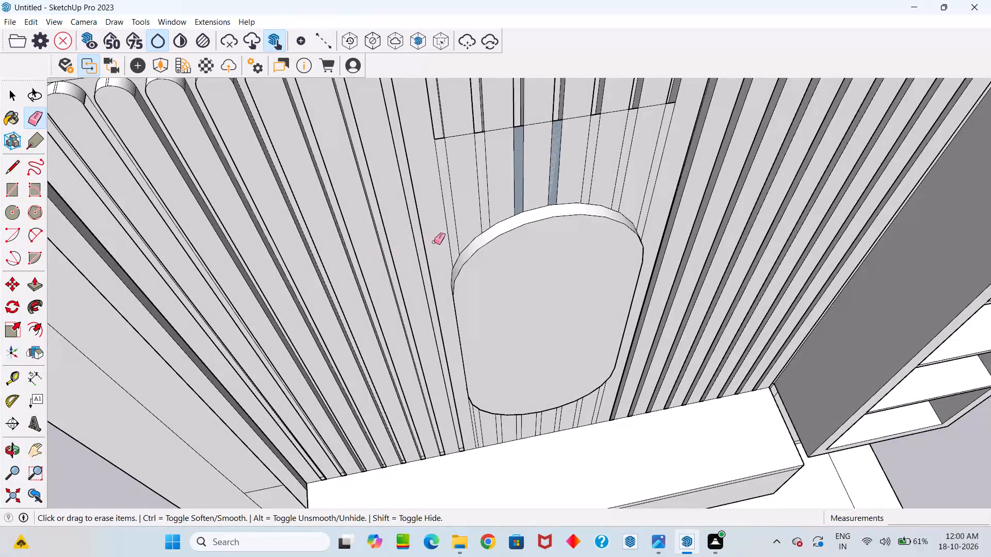
scroll(467, 448, up, 13)
click(485, 339)
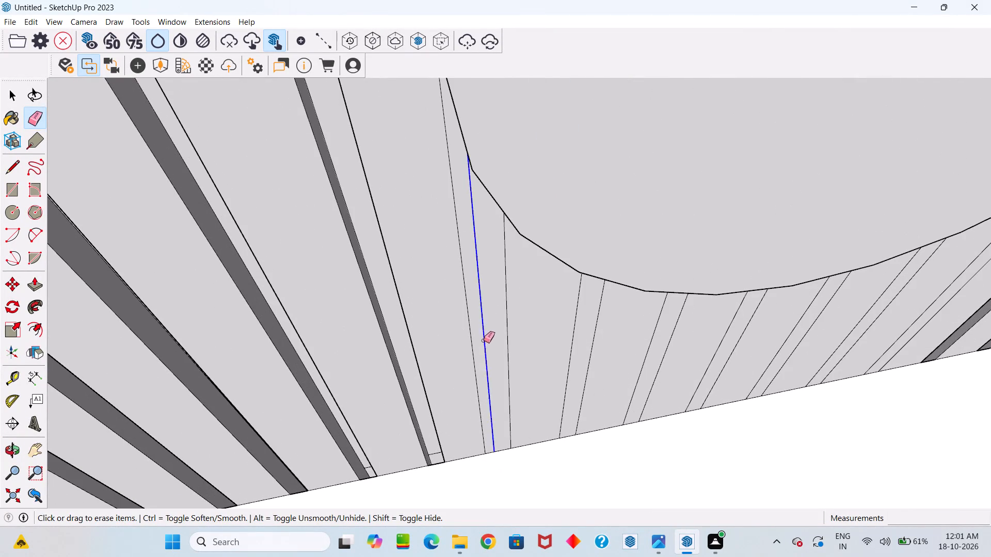
scroll(477, 362, down, 20)
scroll(477, 362, down, 6)
scroll(497, 298, up, 12)
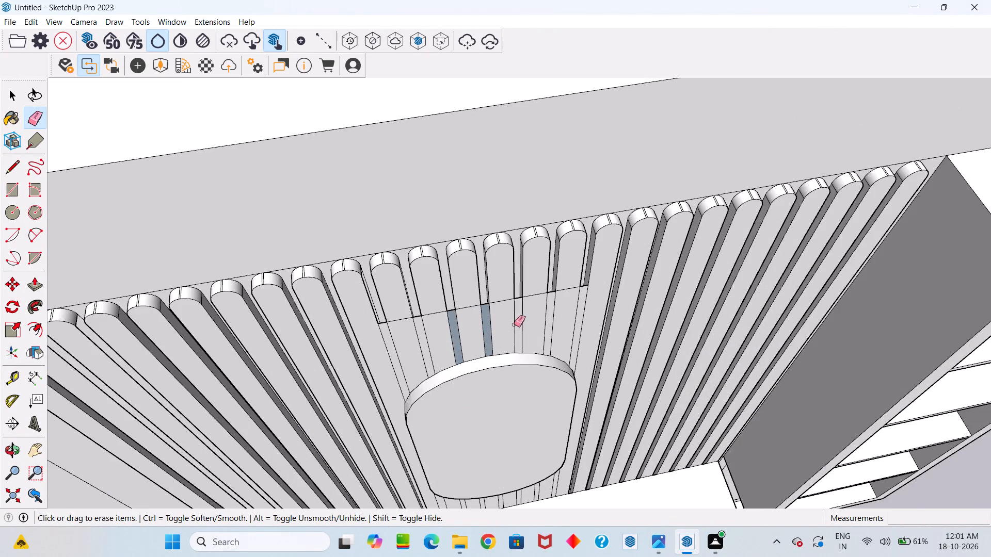
Erase the short edges closing off the two blue-shaded grooves directly above the oval panel.
middle_drag(513, 312, 493, 268)
scroll(534, 336, up, 6)
middle_drag(532, 341, 658, 434)
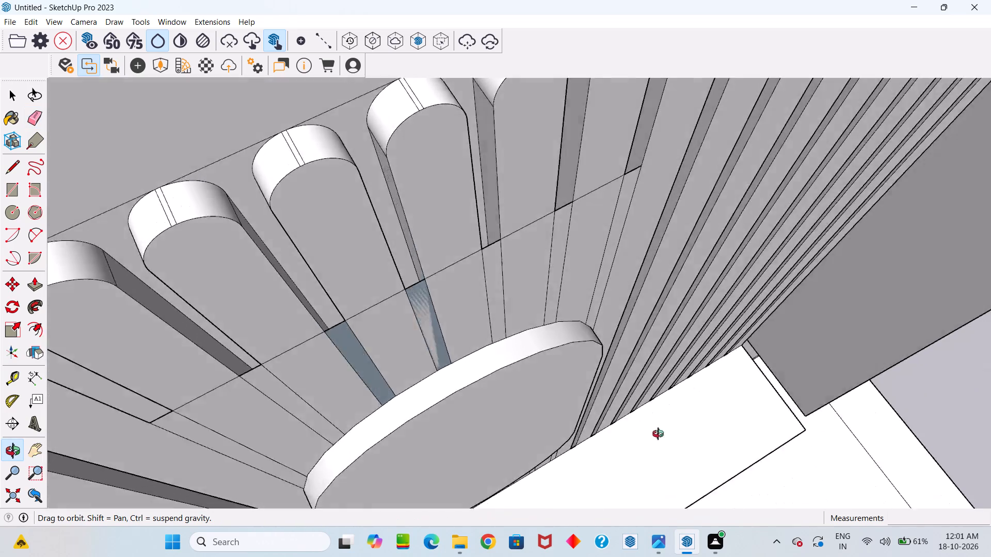
middle_drag(658, 434, 986, 414)
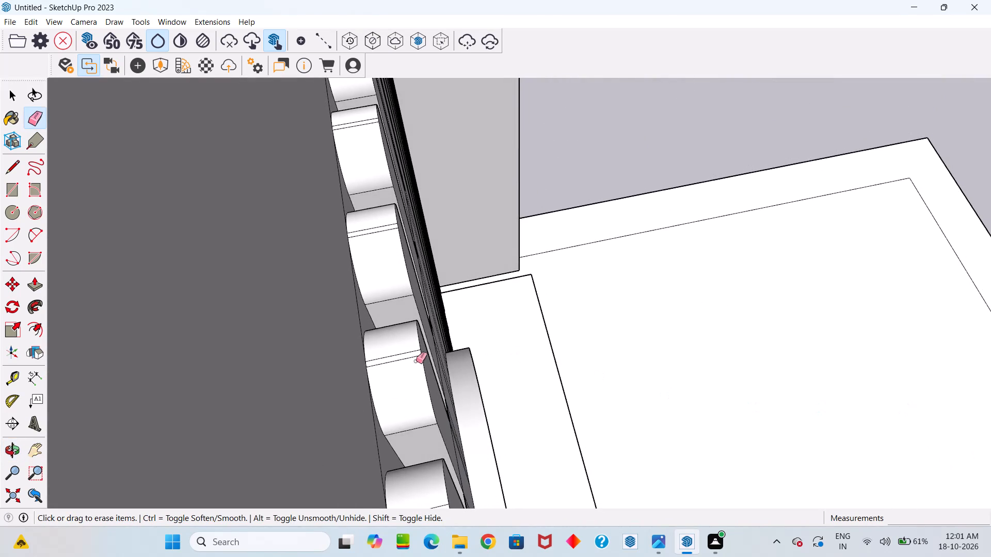
scroll(396, 371, up, 5)
scroll(447, 378, up, 11)
middle_drag(457, 384, 397, 409)
scroll(424, 431, up, 5)
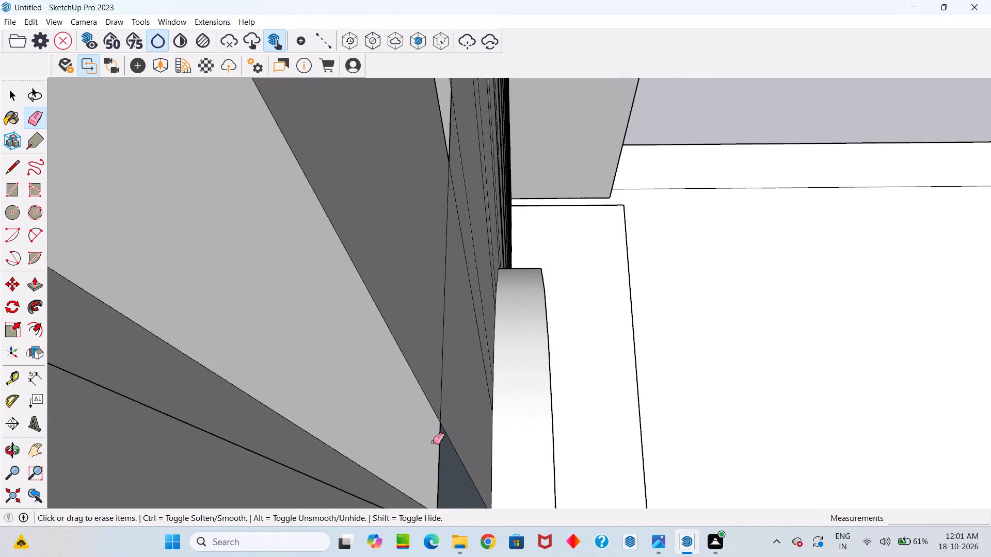
click(439, 441)
scroll(427, 439, down, 7)
middle_drag(443, 402, 435, 394)
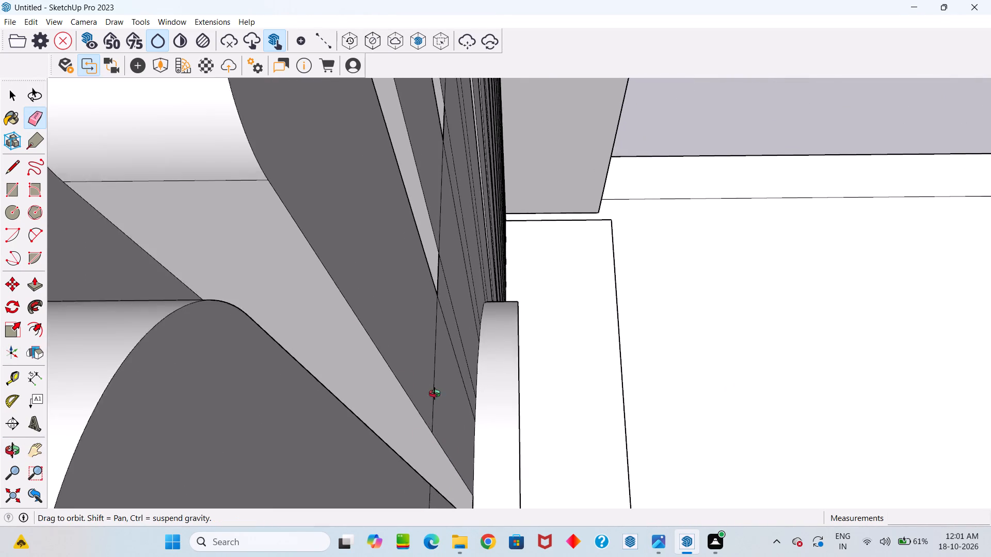
middle_drag(435, 394, 252, 322)
scroll(328, 313, down, 14)
scroll(317, 368, up, 5)
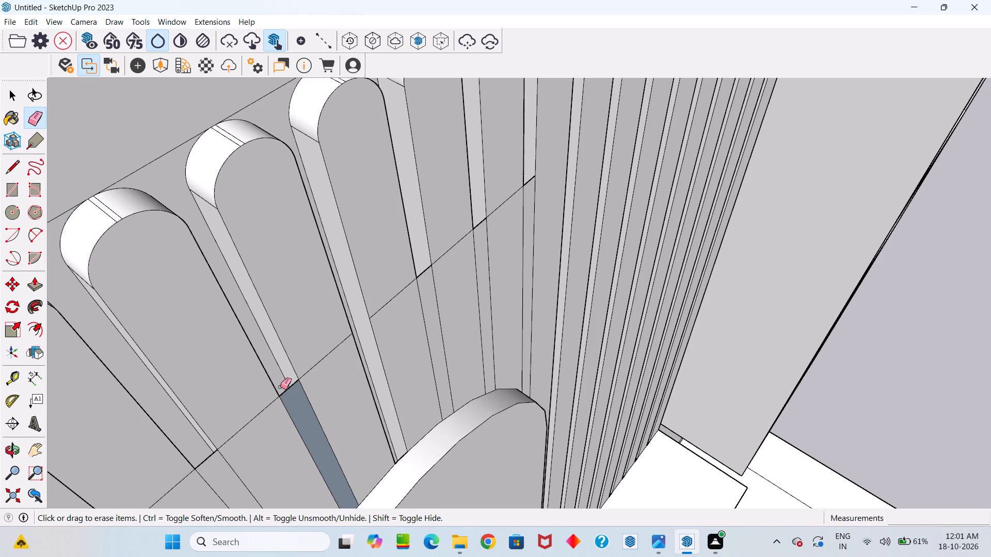
click(290, 388)
scroll(291, 380, down, 8)
scroll(278, 403, up, 5)
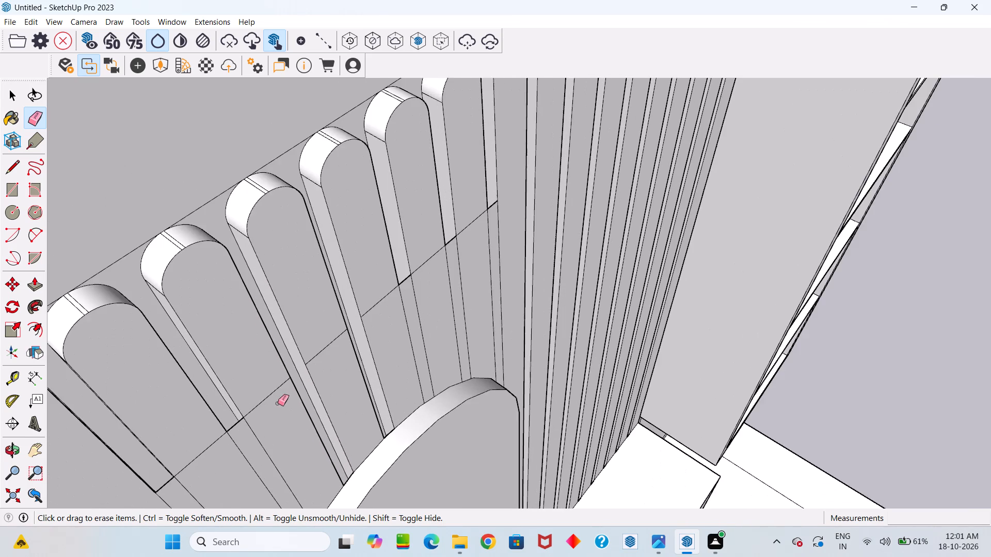
Erase the short edges closing off the two grooves to the left of the opened ones above the oval panel.
scroll(233, 412, up, 4)
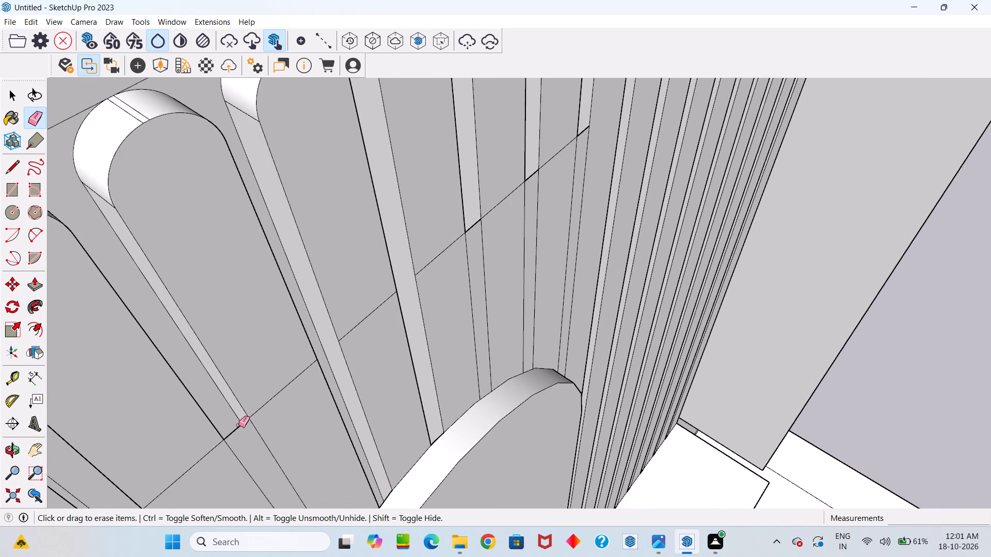
click(239, 427)
scroll(237, 424, down, 15)
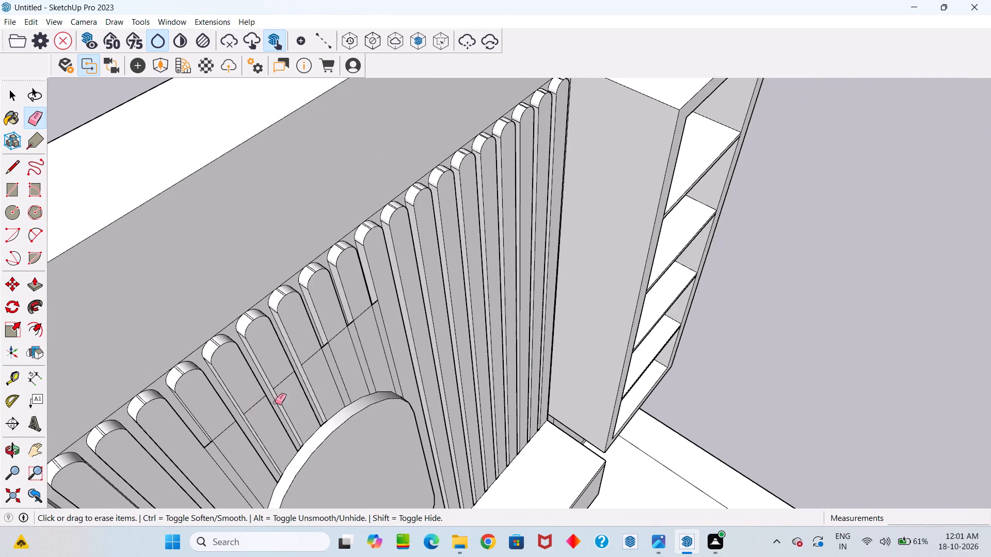
scroll(209, 441, up, 16)
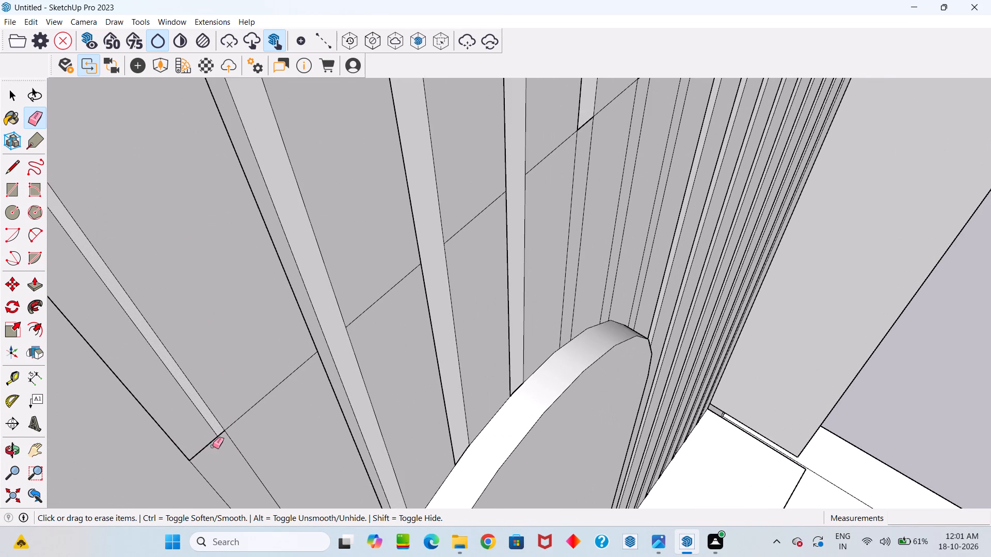
click(212, 443)
scroll(210, 441, down, 20)
scroll(210, 441, down, 4)
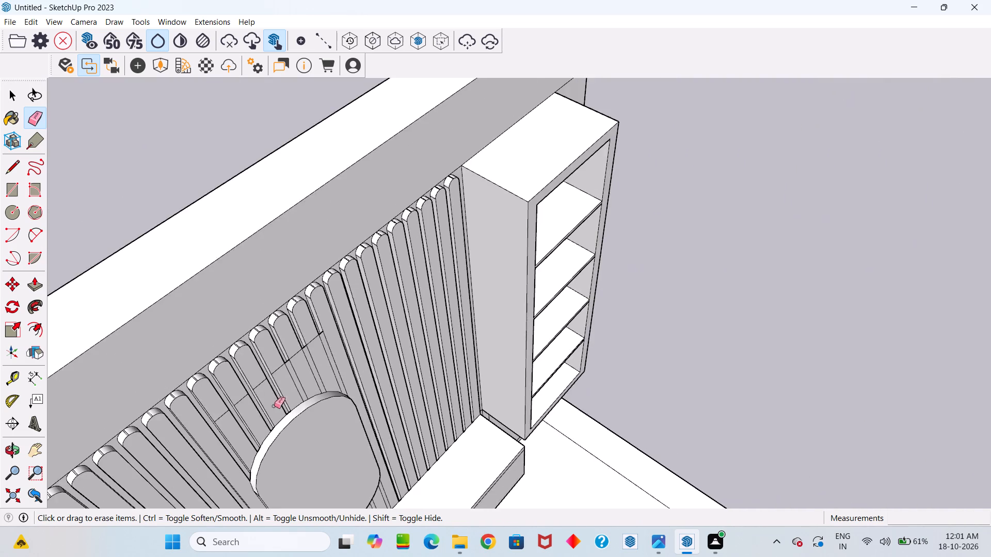
Erase the short edges closing off the three remaining grooves above the oval panel, on the side nearest the shelf section.
scroll(363, 362, up, 11)
middle_drag(277, 352, 405, 358)
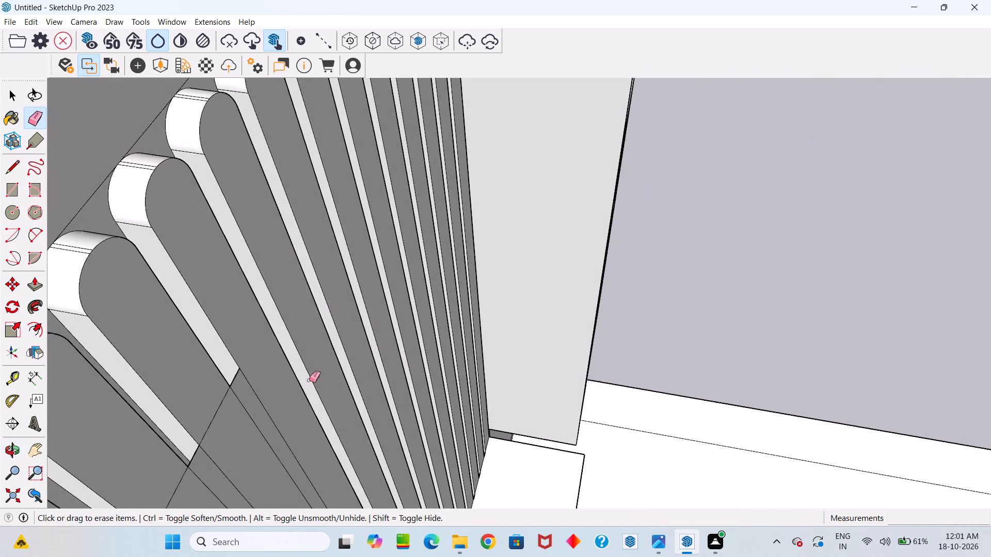
scroll(266, 372, up, 5)
click(218, 380)
scroll(218, 380, down, 16)
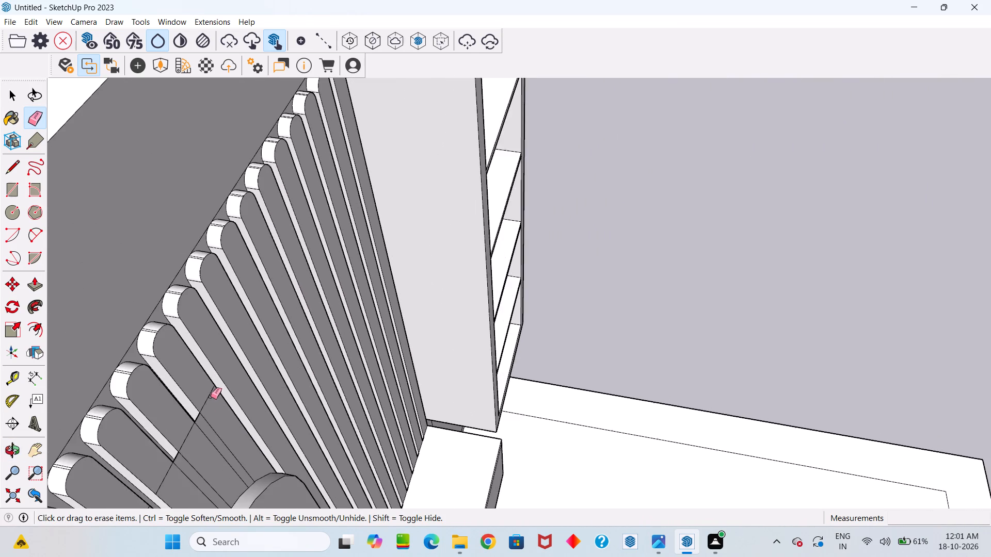
scroll(199, 415, up, 5)
click(200, 414)
scroll(213, 394, down, 11)
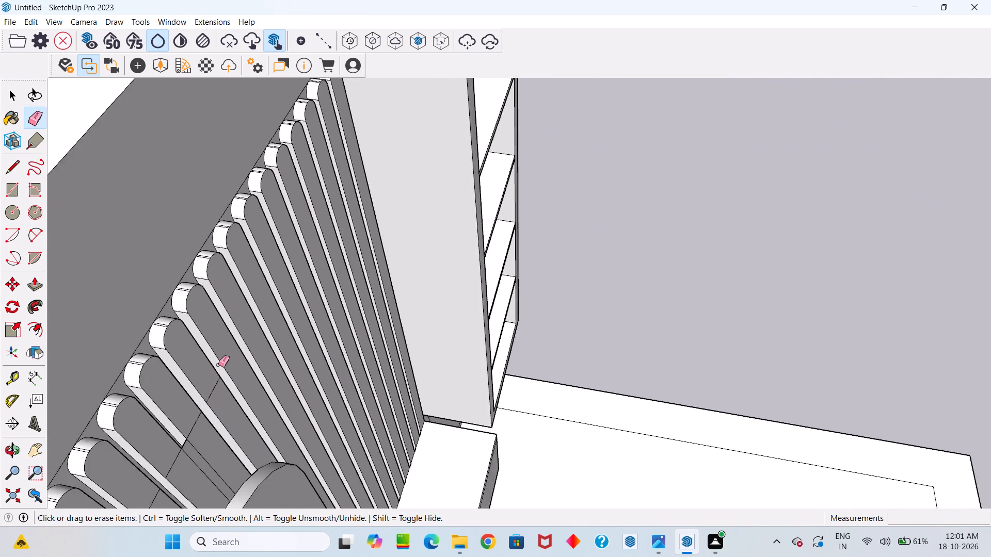
scroll(218, 365, down, 4)
scroll(197, 405, up, 20)
scroll(197, 405, up, 1)
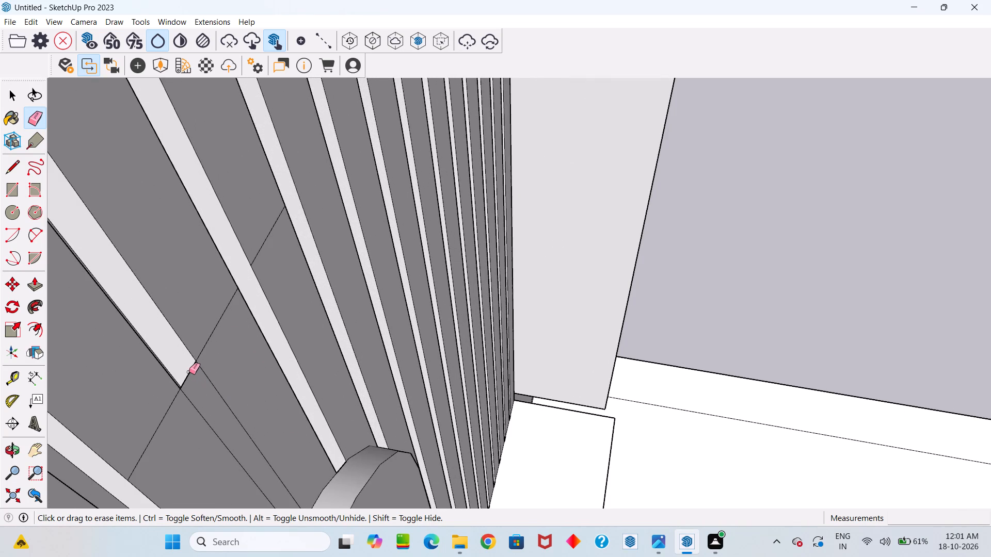
click(189, 372)
scroll(189, 372, down, 8)
scroll(225, 351, up, 10)
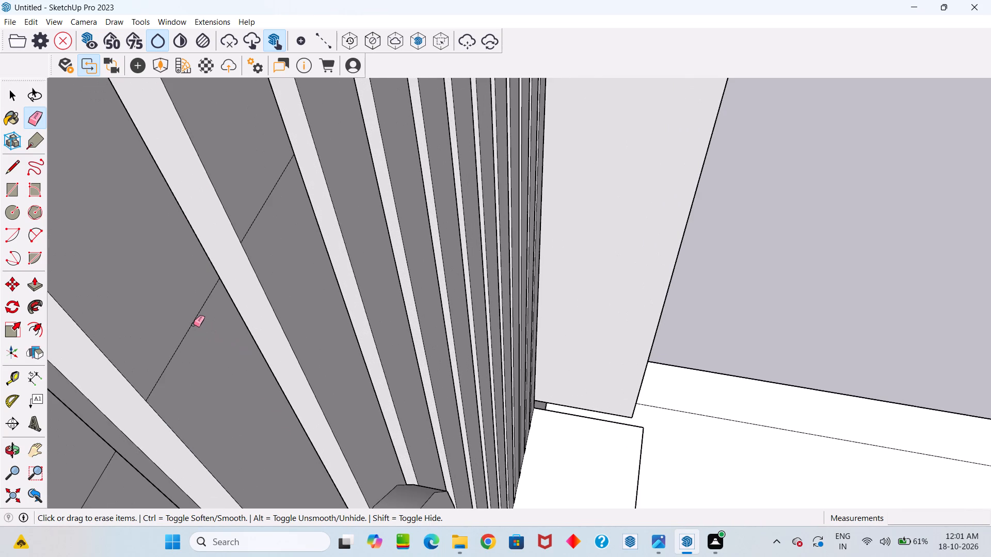
Erase the leftover cross-line segments running over the flute faces on the side of the oval panel away from the shelves.
click(194, 324)
click(270, 195)
scroll(270, 195, down, 5)
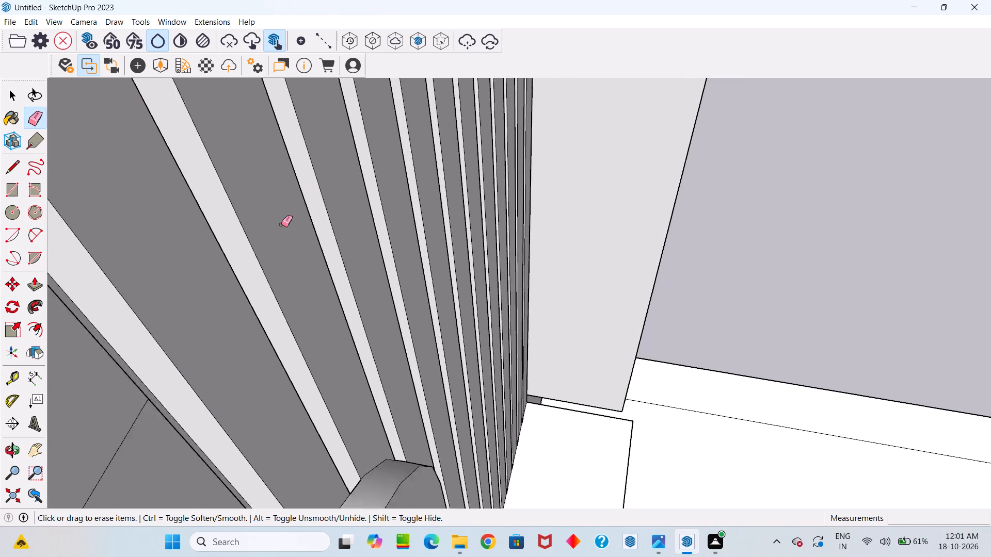
scroll(281, 224, down, 19)
scroll(256, 266, up, 10)
click(254, 242)
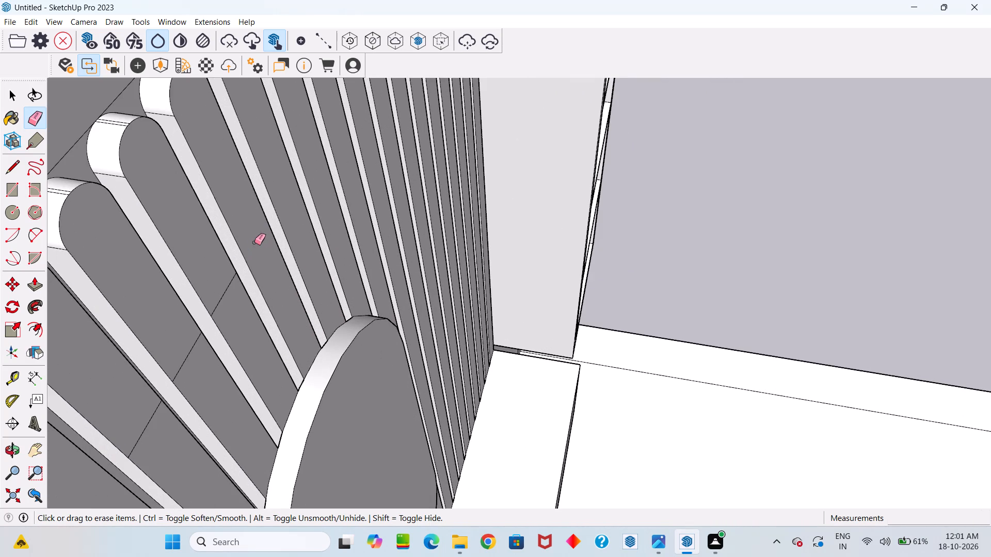
scroll(251, 268, down, 6)
scroll(227, 287, up, 6)
click(237, 288)
Erase the remaining cross-line segments on the flute faces beside the oval panel's upper curve.
scroll(244, 278, down, 10)
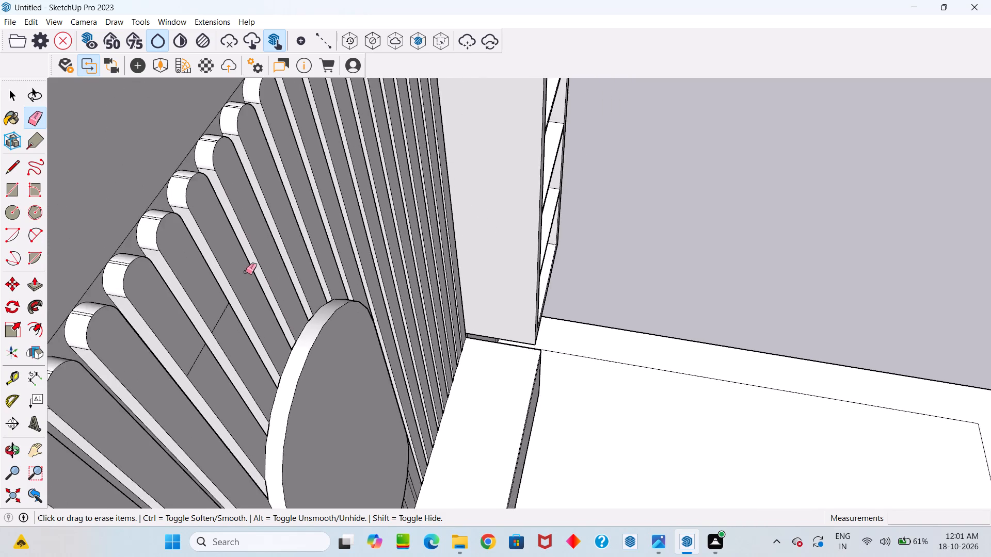
scroll(246, 272, down, 4)
scroll(232, 300, up, 10)
click(234, 294)
scroll(237, 288, down, 6)
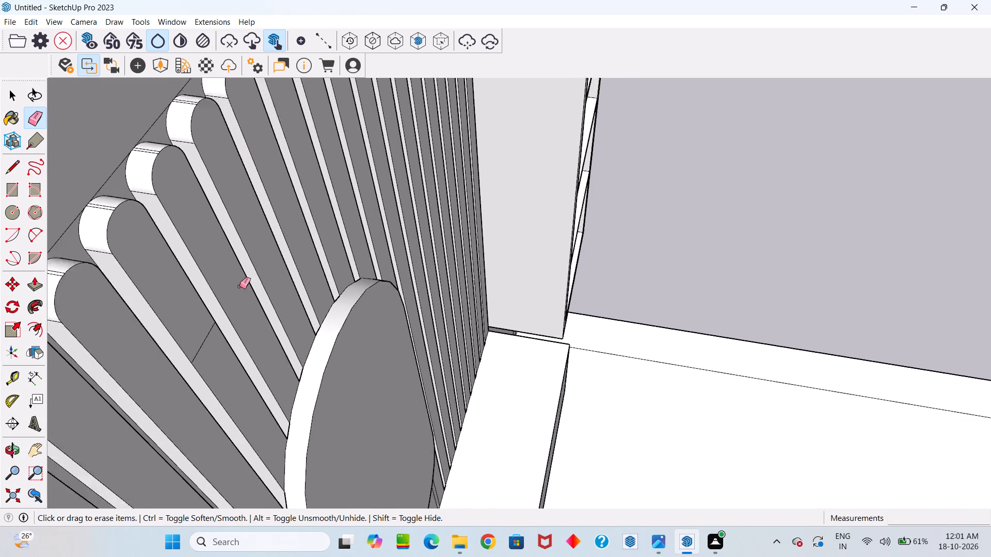
scroll(239, 286, down, 3)
scroll(225, 308, up, 6)
click(218, 323)
scroll(234, 306, down, 16)
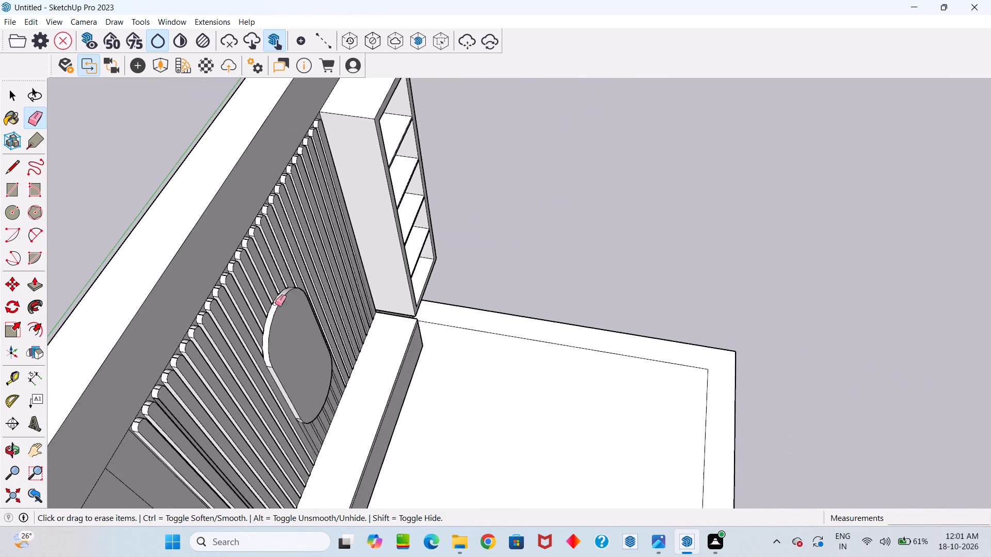
Push the flat groove strip below the oval panel's lower-left curve inward by about 2 1/8".
middle_drag(282, 310, 74, 249)
middle_click(119, 211)
scroll(328, 363, up, 11)
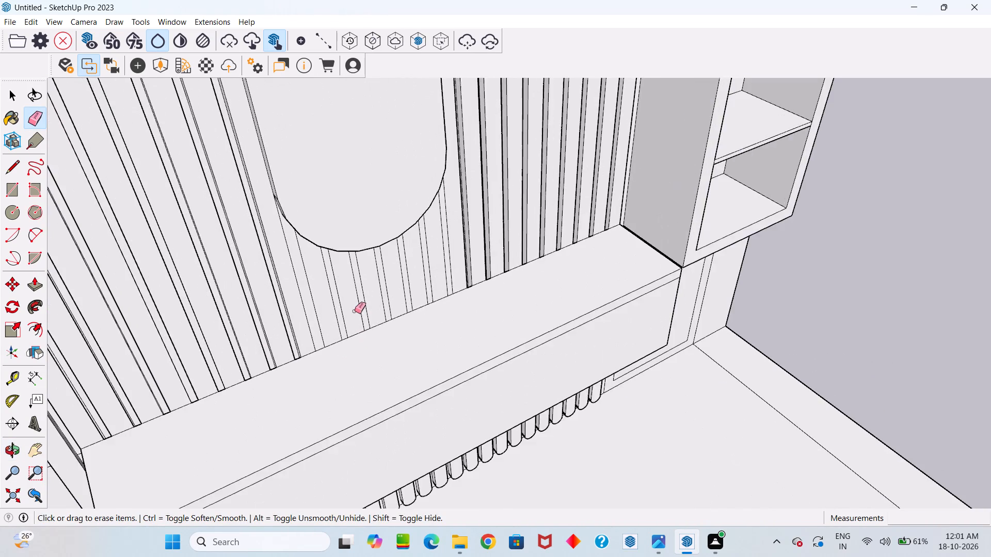
middle_drag(337, 318, 506, 321)
scroll(337, 318, up, 1)
middle_drag(506, 321, 231, 283)
scroll(453, 367, up, 5)
middle_drag(489, 381, 598, 394)
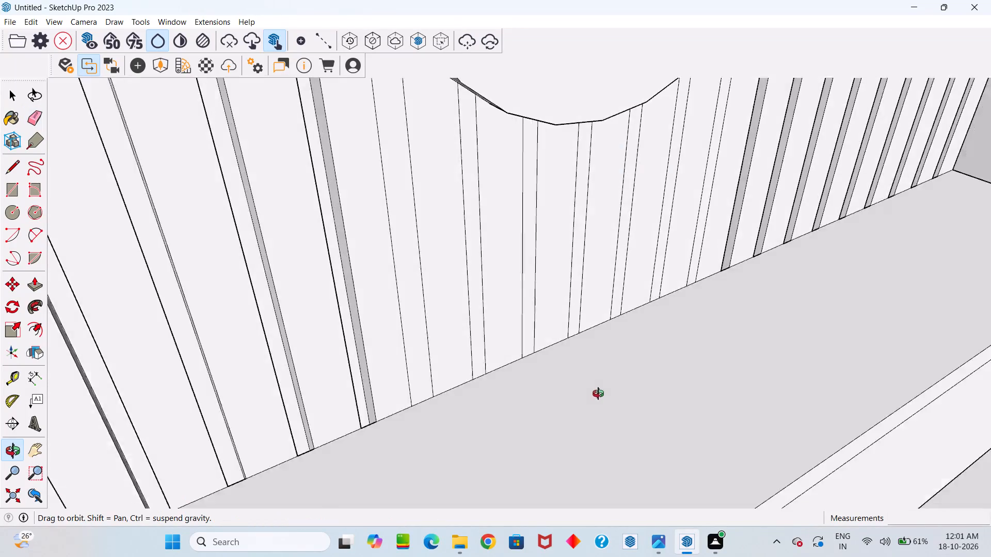
middle_drag(598, 394, 698, 518)
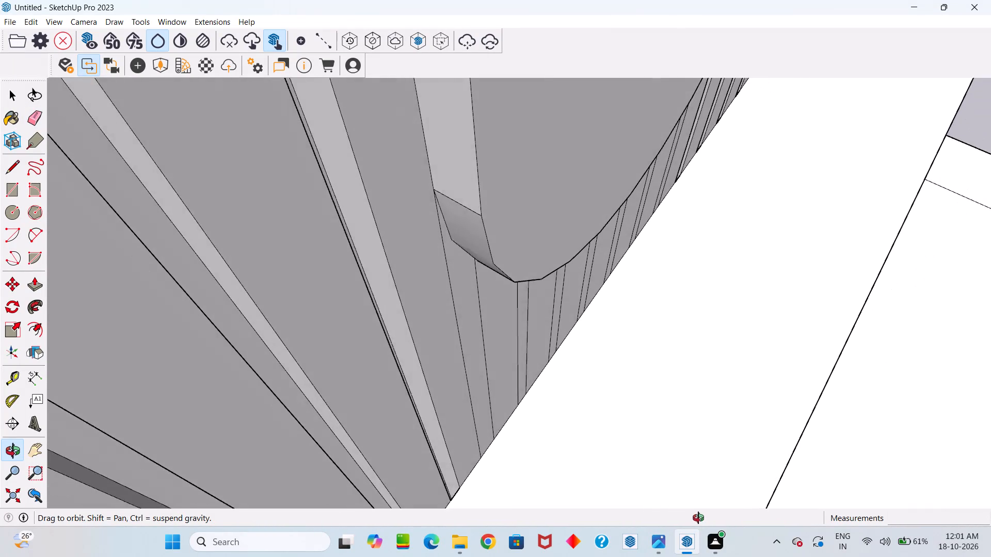
middle_drag(698, 518, 689, 507)
key(space)
scroll(441, 326, up, 5)
click(467, 295)
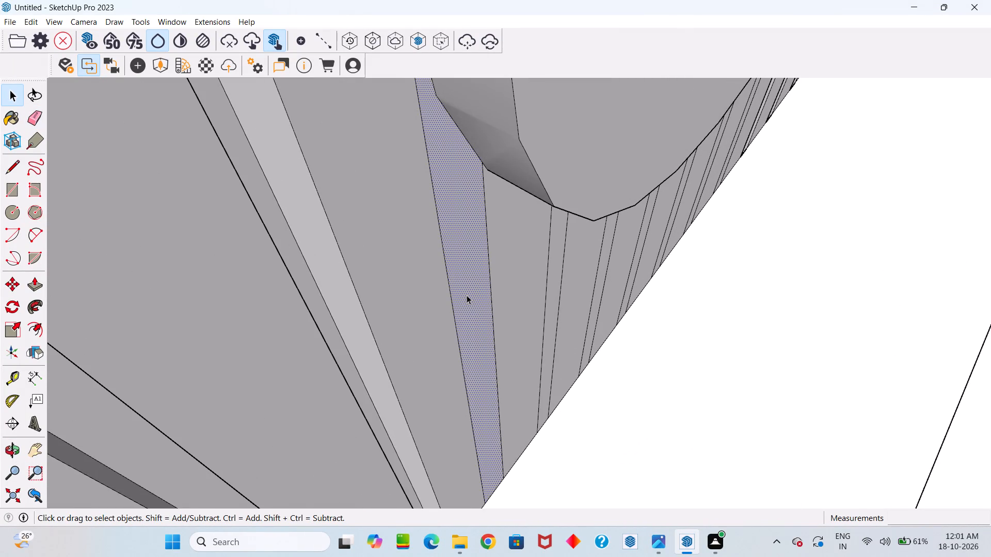
key(p)
click(467, 295)
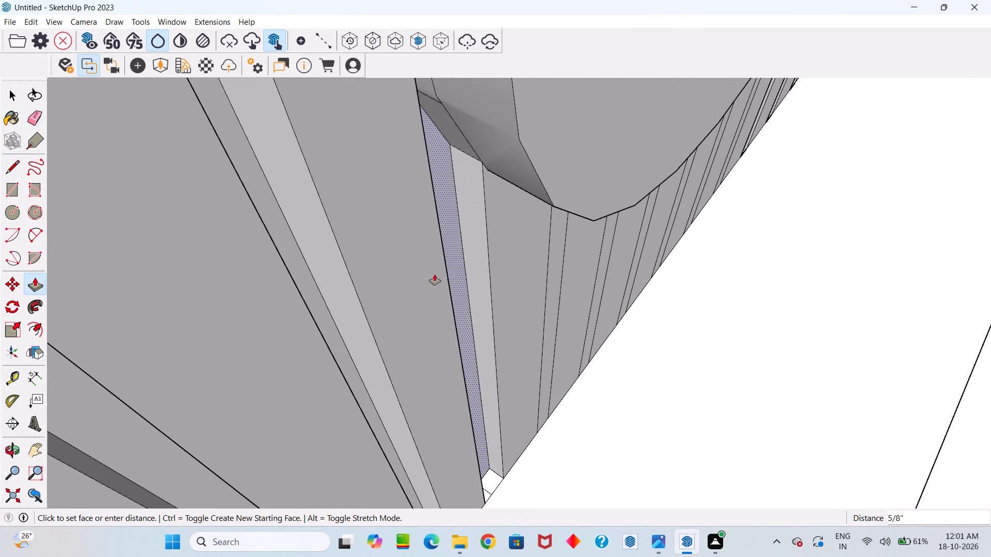
click(343, 289)
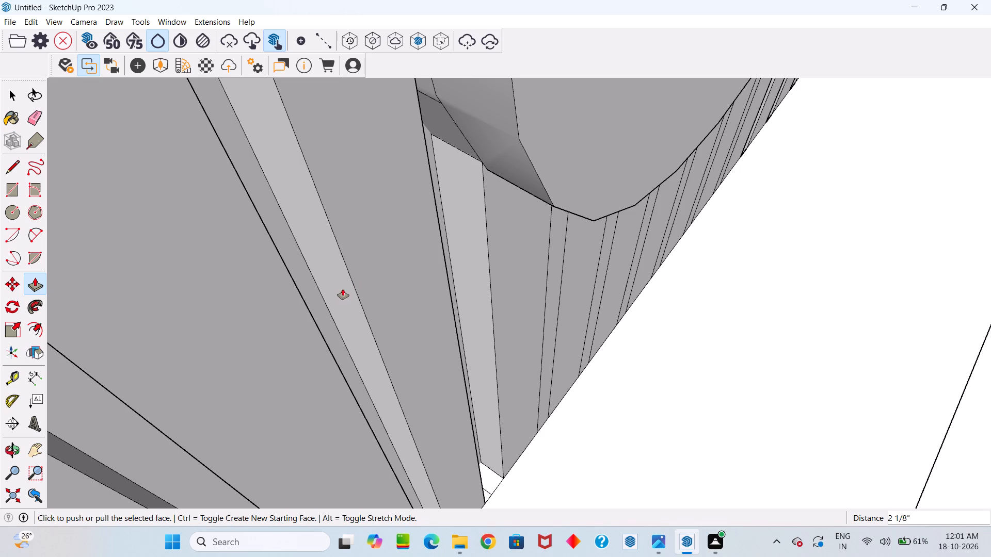
Erase the leftover thin line and its short stub inside the newly recessed groove, just above the floating counter.
scroll(406, 305, down, 7)
middle_drag(444, 348, 257, 265)
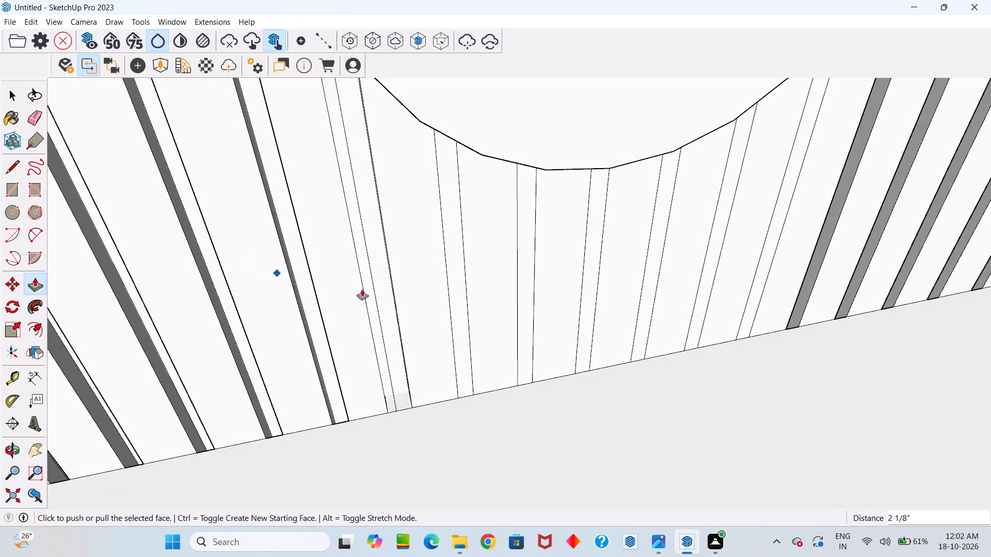
middle_drag(378, 288, 366, 304)
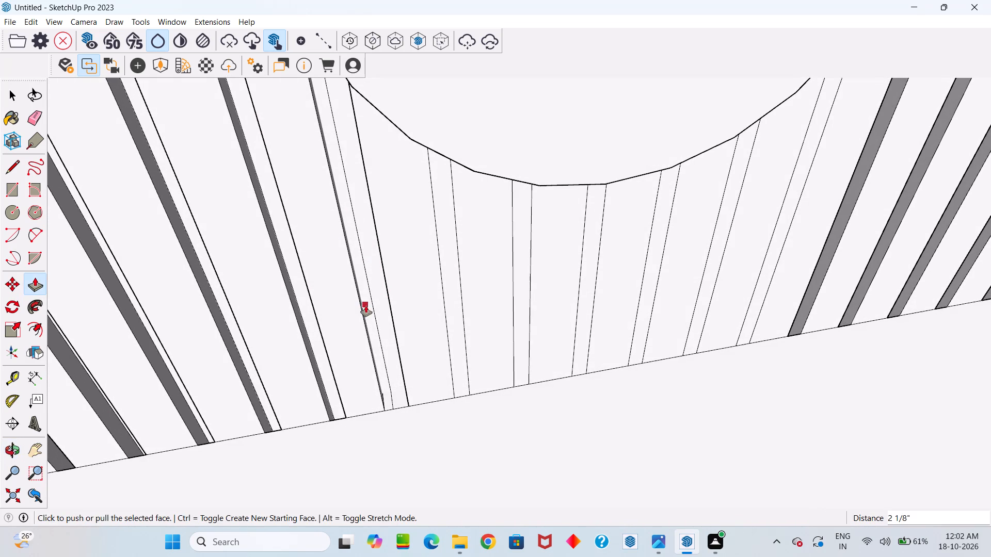
key(space)
scroll(372, 316, up, 4)
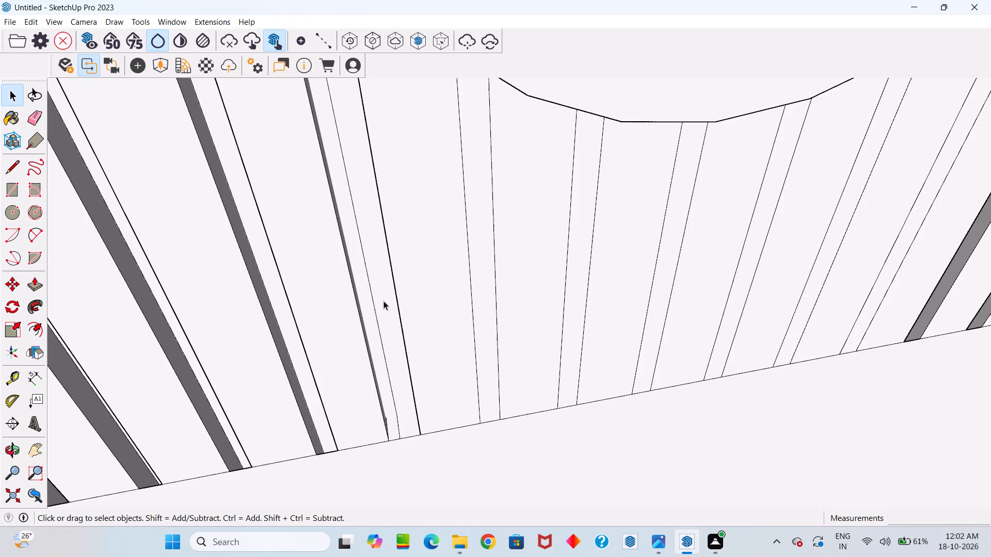
key(e)
click(364, 271)
click(366, 266)
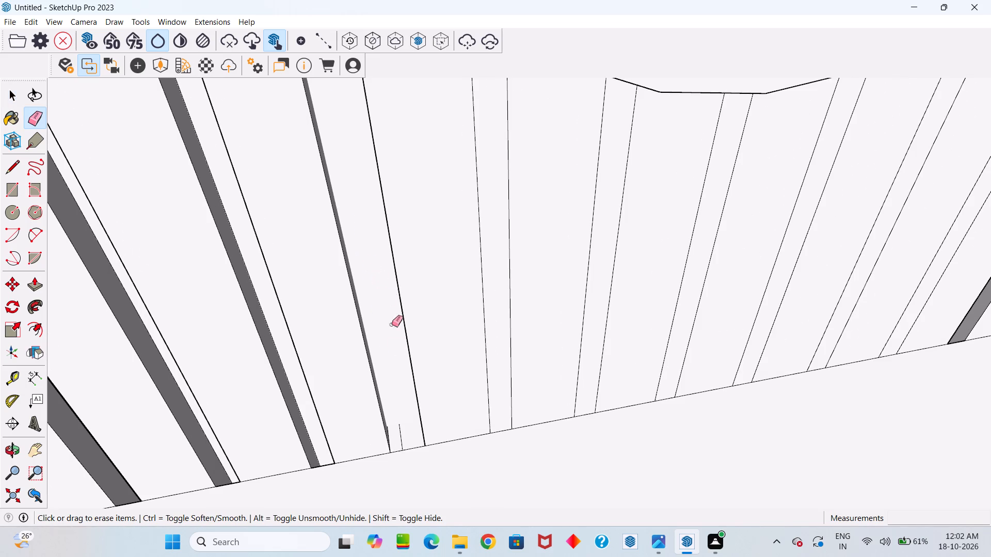
click(403, 433)
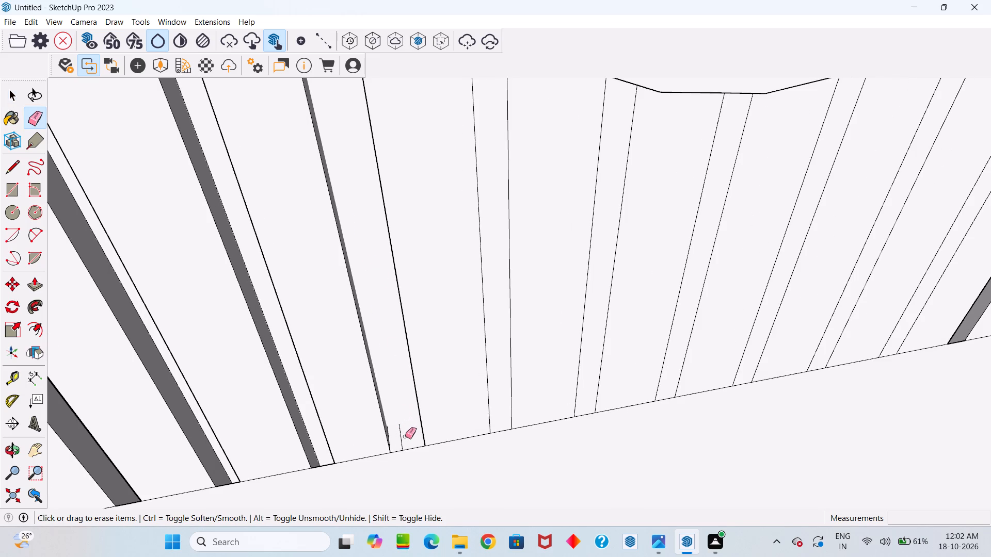
click(401, 432)
Recess the next three flat groove strips between the oval panel and the counter to the same depth as the first.
scroll(398, 434, down, 14)
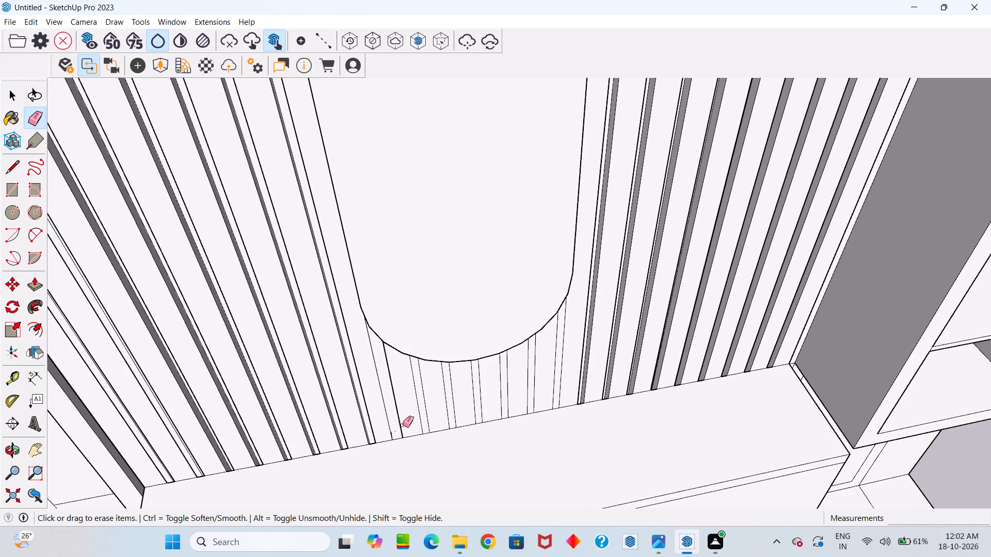
scroll(404, 402, up, 3)
scroll(403, 401, down, 6)
scroll(403, 401, up, 1)
scroll(403, 401, down, 5)
scroll(399, 423, up, 15)
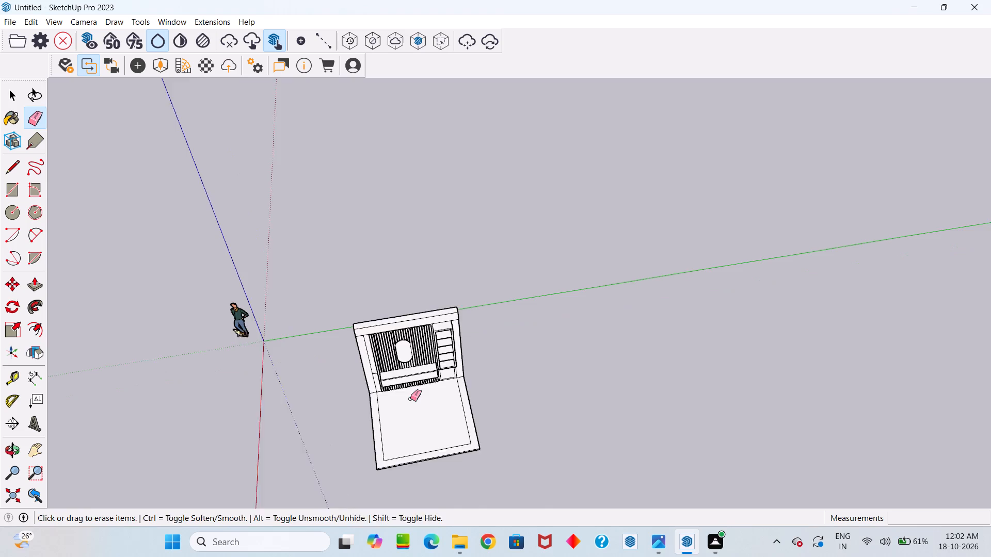
key(space)
scroll(402, 365, up, 20)
scroll(402, 365, up, 4)
middle_drag(395, 283, 408, 233)
middle_drag(410, 229, 418, 176)
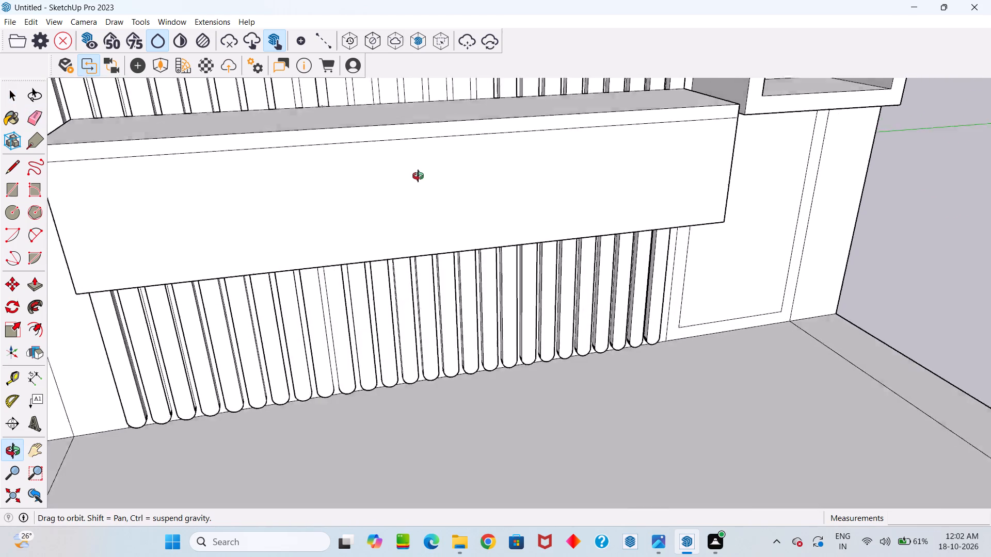
middle_drag(418, 176, 383, 364)
scroll(332, 238, up, 5)
scroll(322, 205, down, 7)
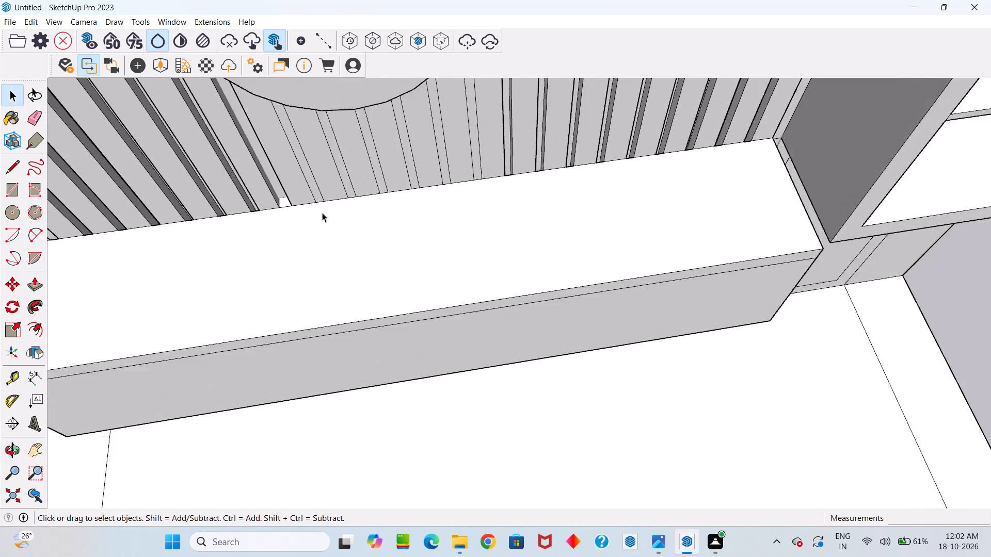
middle_drag(319, 225, 427, 302)
drag(321, 228, 433, 346)
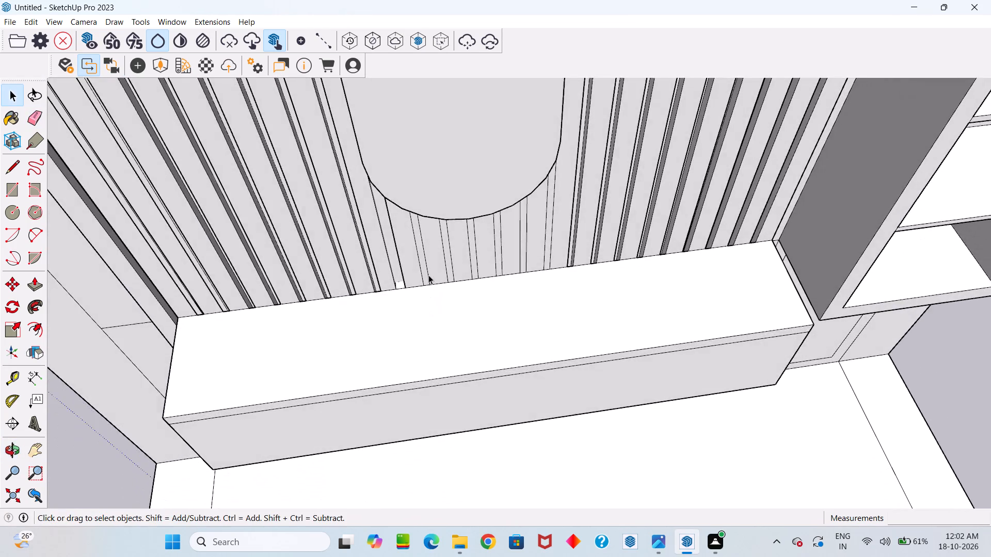
scroll(428, 248, up, 9)
middle_drag(412, 236, 401, 203)
scroll(410, 228, up, 3)
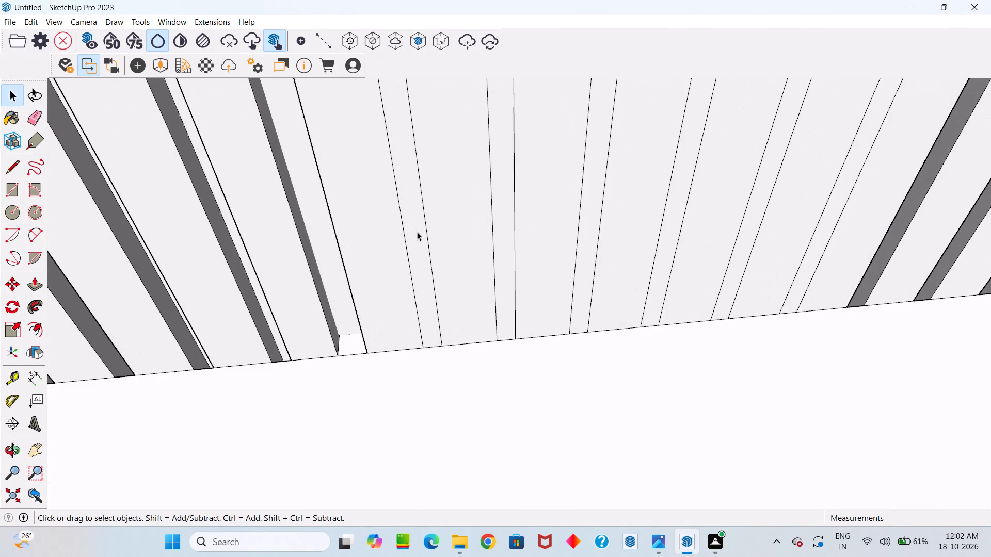
click(417, 232)
key(p)
double_click(417, 232)
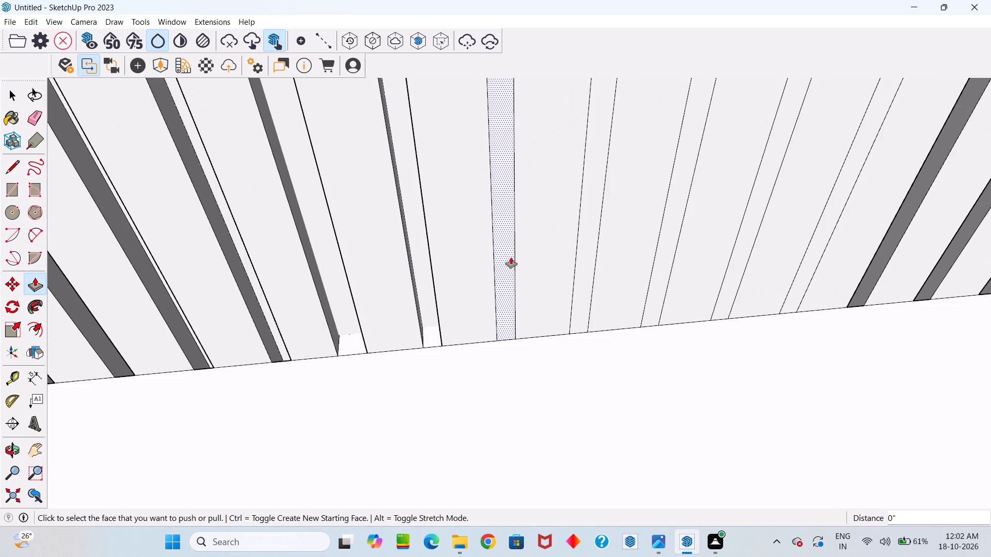
double_click(510, 250)
double_click(589, 244)
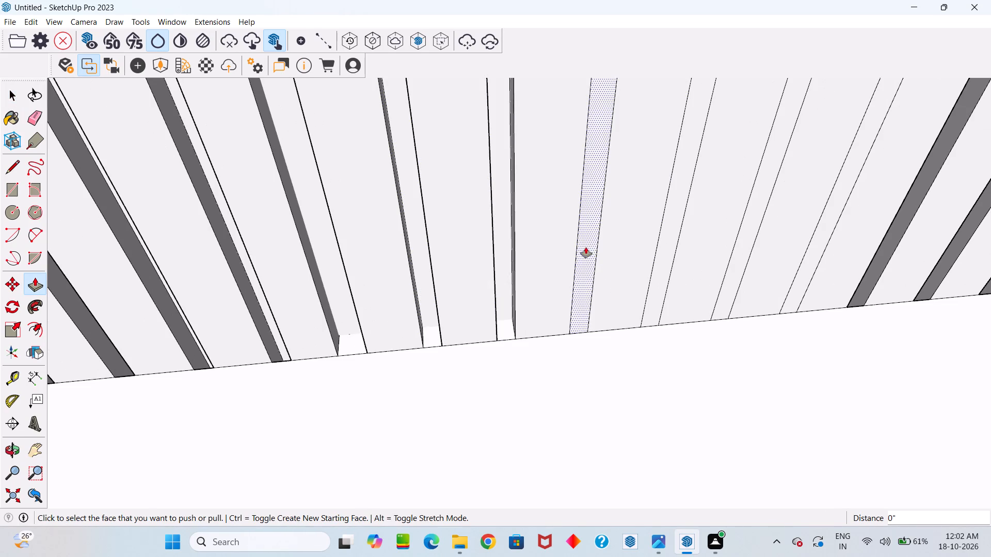
Recess the remaining three flat groove strips below the oval panel, toward the shelf section, to the same depth.
scroll(525, 315, down, 14)
middle_drag(572, 276, 544, 212)
scroll(552, 226, up, 5)
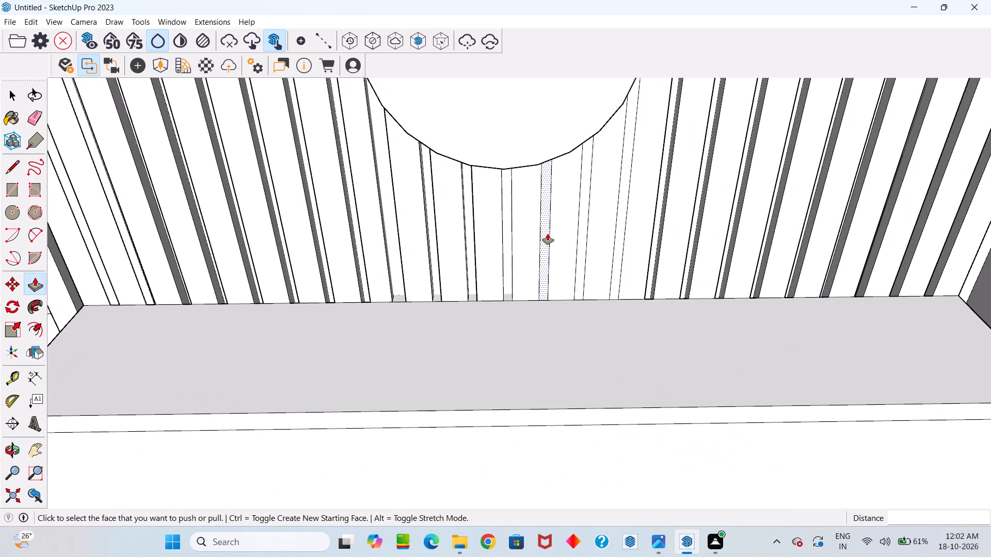
double_click(548, 233)
double_click(581, 229)
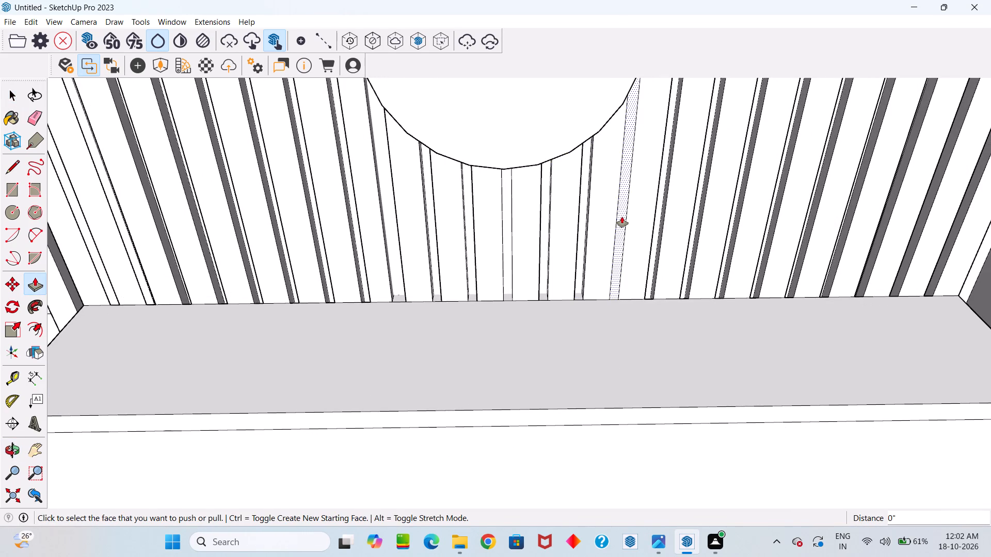
double_click(622, 217)
scroll(557, 282, down, 7)
key(space)
Examine the fluted wall, oval panel, counter and shelves from several angles.
middle_drag(582, 313, 582, 307)
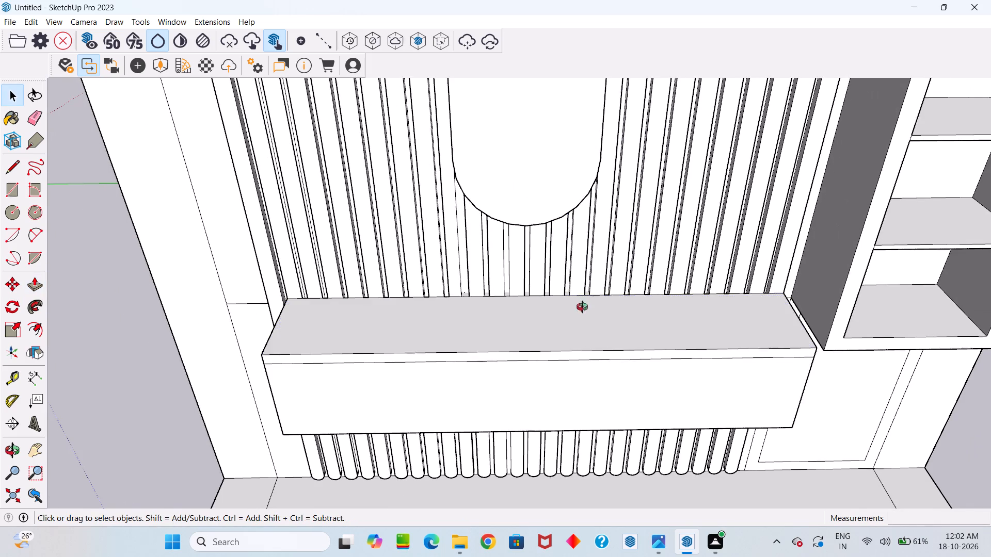
middle_drag(582, 307, 552, 237)
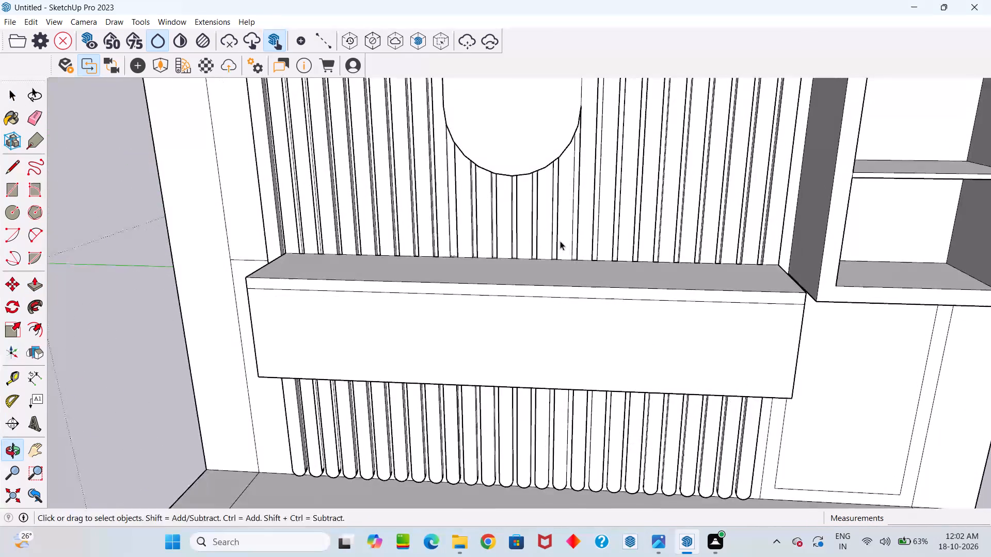
scroll(565, 244, down, 14)
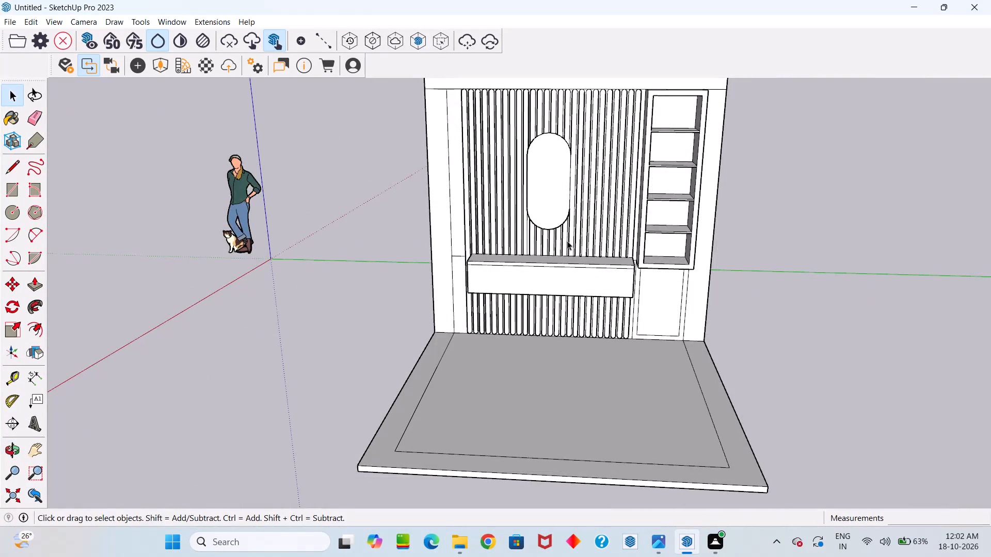
middle_drag(568, 241, 590, 379)
drag(574, 248, 590, 379)
scroll(551, 267, up, 13)
middle_drag(555, 300, 585, 463)
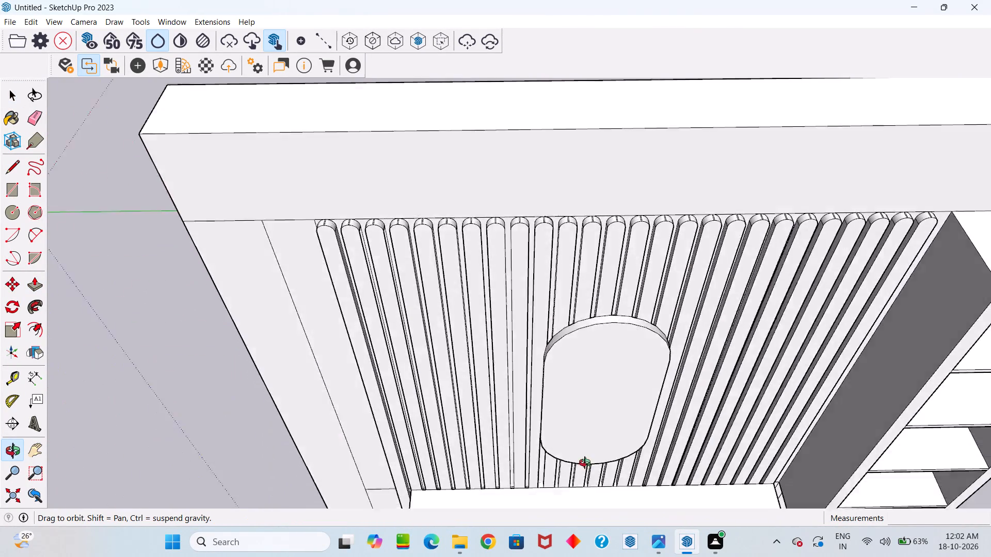
middle_drag(585, 463, 902, 319)
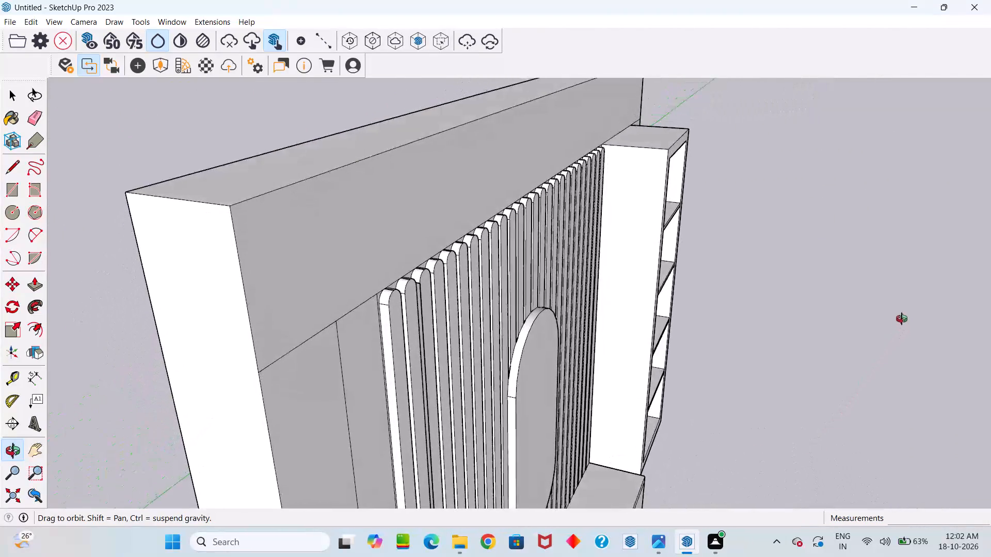
middle_drag(902, 319, 476, 321)
scroll(483, 314, down, 15)
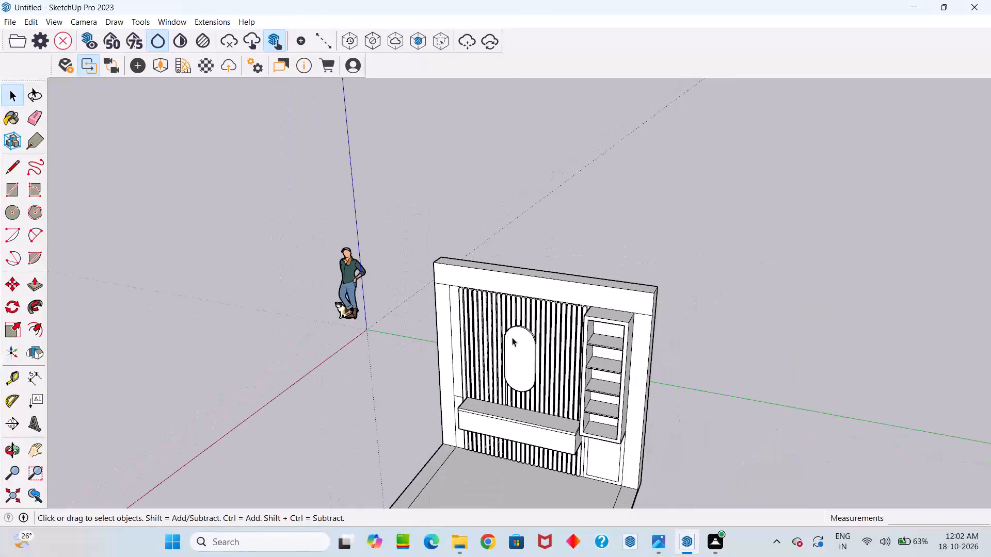
middle_drag(521, 332, 574, 246)
scroll(529, 354, up, 5)
Paint the oval panel's front face with the Mirror 02 material from the Glass and Mirrors collection.
click(536, 348)
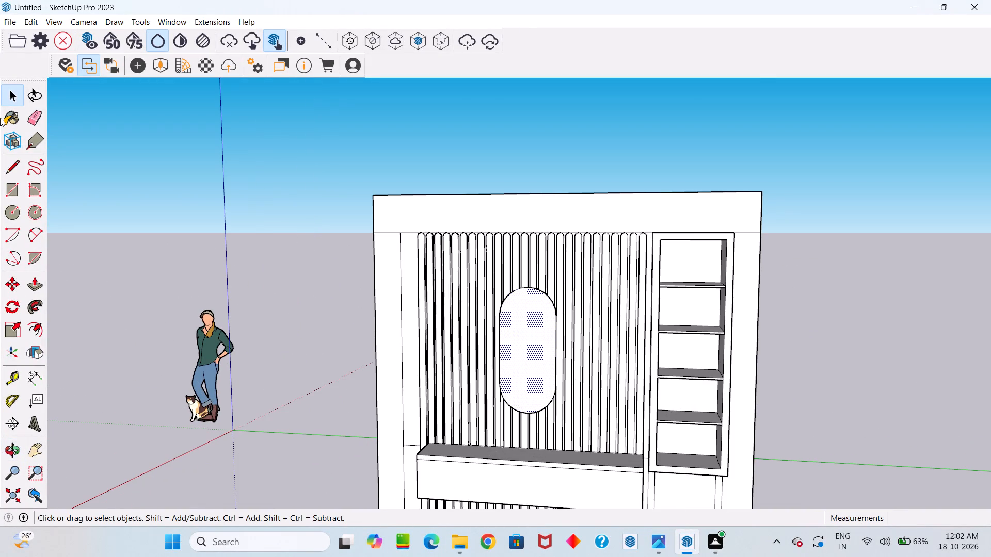
click(13, 114)
scroll(273, 346, down, 4)
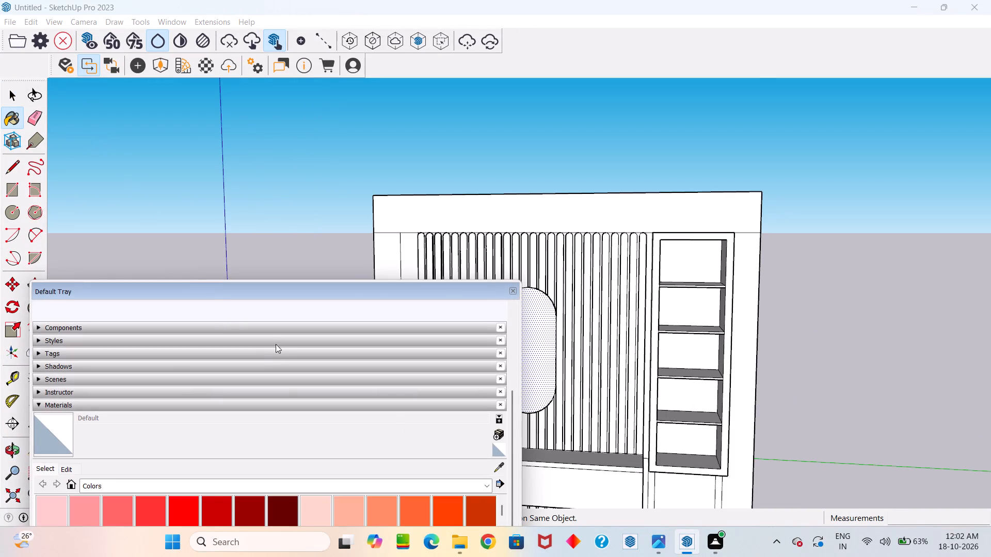
scroll(276, 344, down, 3)
scroll(278, 472, down, 6)
scroll(264, 434, up, 1)
scroll(284, 486, down, 11)
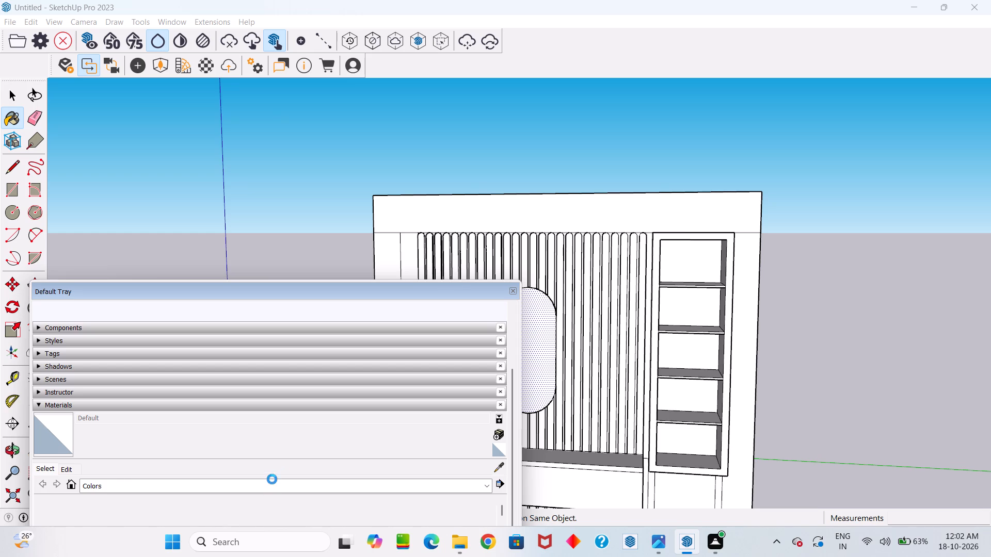
drag(345, 289, 393, 129)
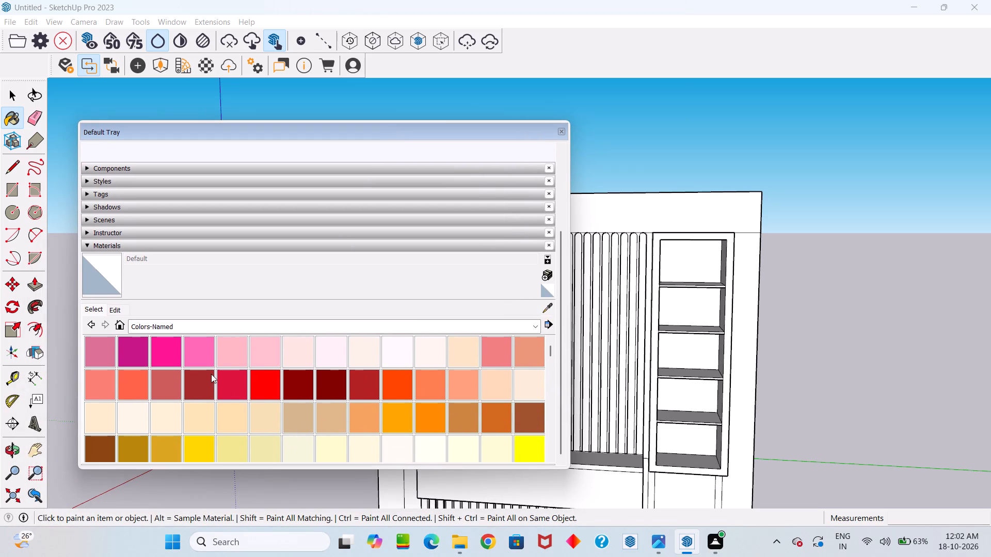
click(215, 323)
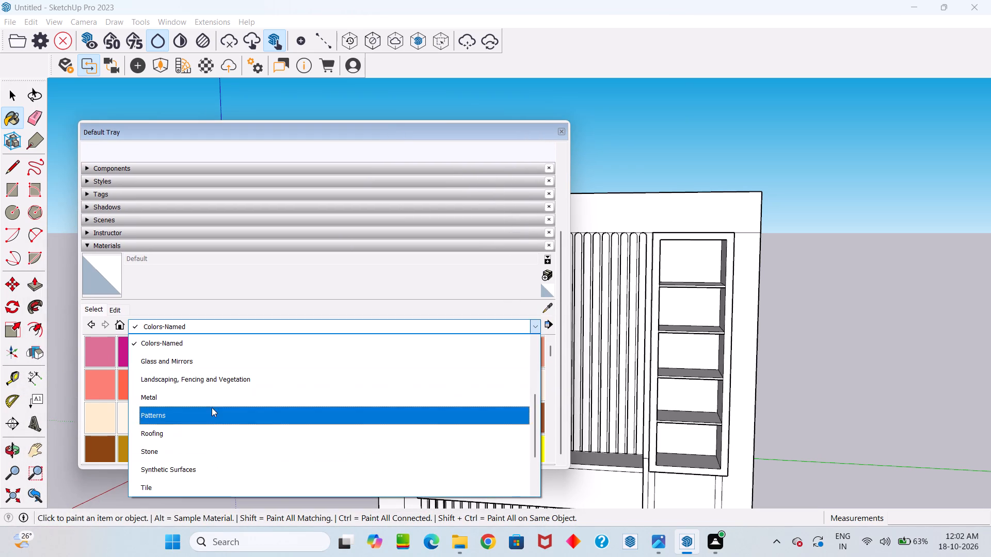
click(207, 368)
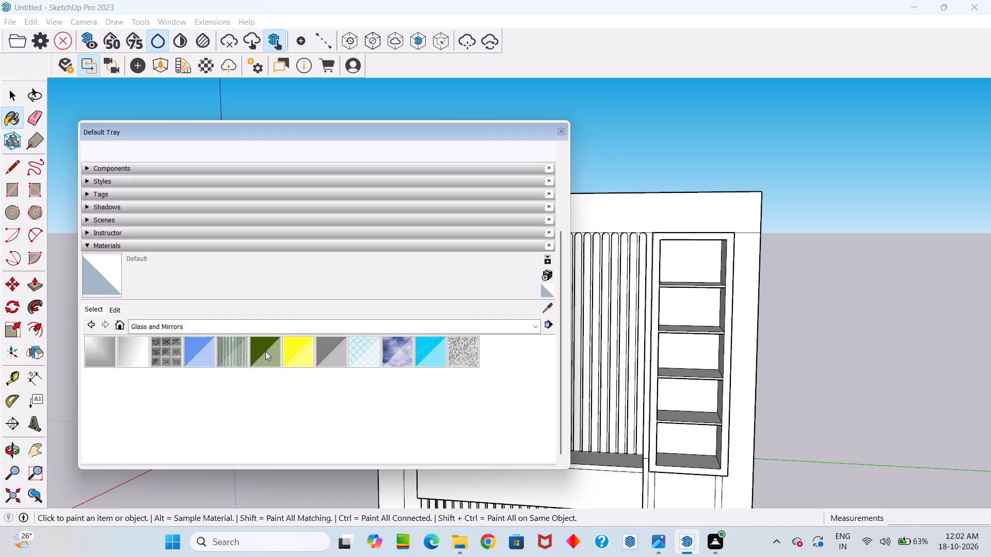
click(127, 351)
click(559, 135)
scroll(494, 350, up, 8)
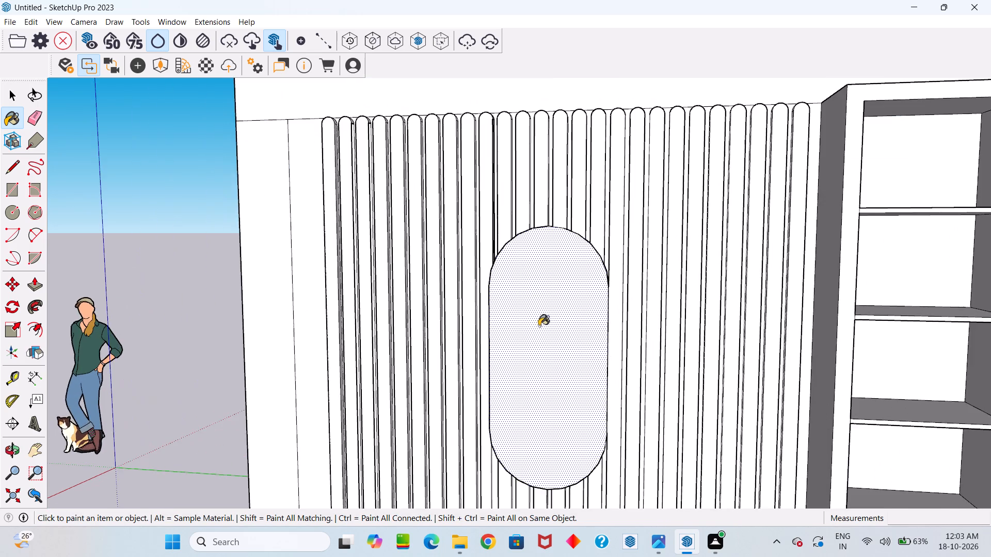
click(538, 326)
scroll(531, 325, down, 7)
key(space)
scroll(532, 284, down, 7)
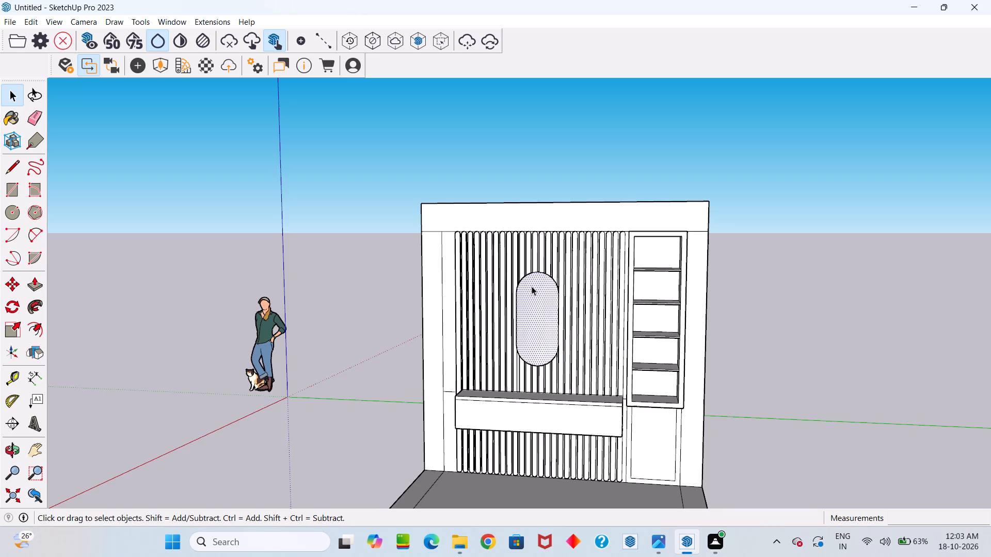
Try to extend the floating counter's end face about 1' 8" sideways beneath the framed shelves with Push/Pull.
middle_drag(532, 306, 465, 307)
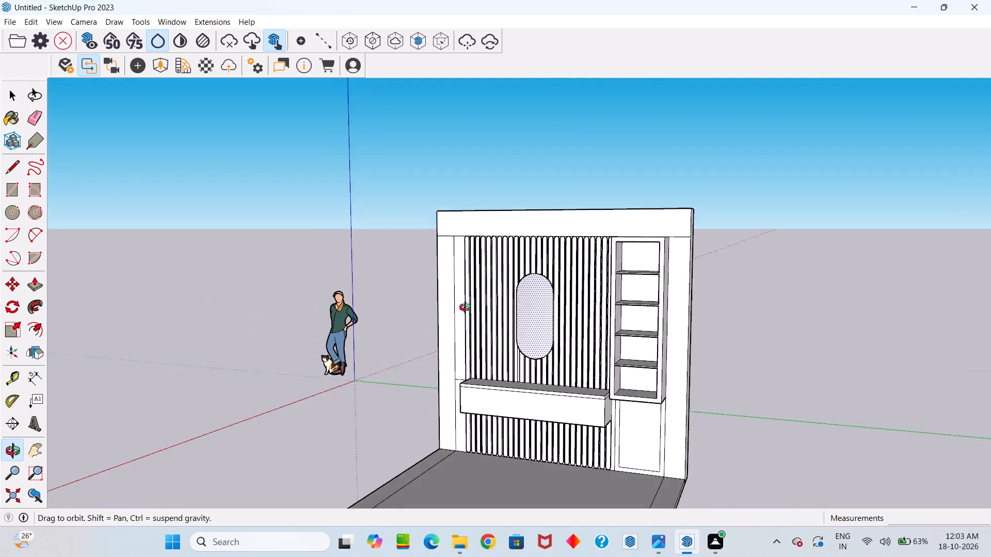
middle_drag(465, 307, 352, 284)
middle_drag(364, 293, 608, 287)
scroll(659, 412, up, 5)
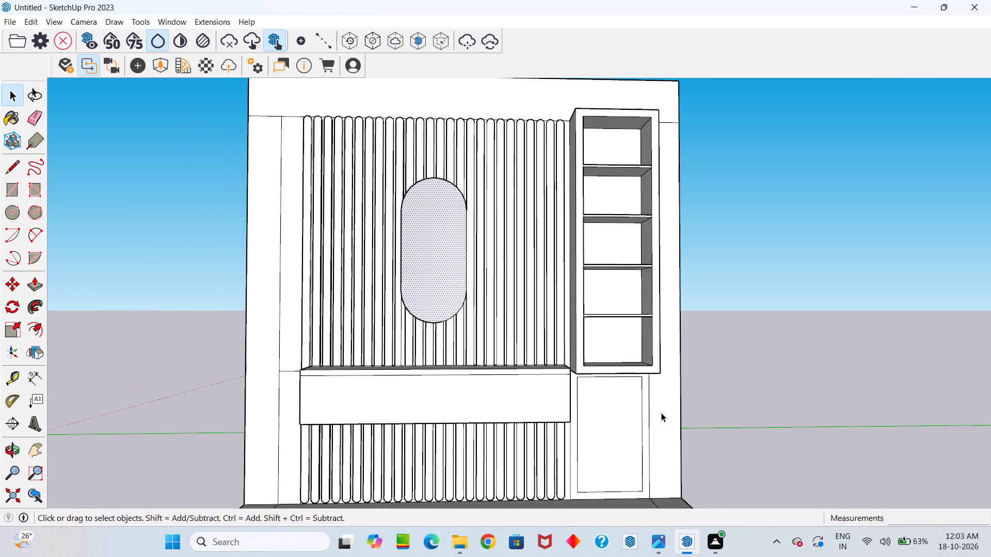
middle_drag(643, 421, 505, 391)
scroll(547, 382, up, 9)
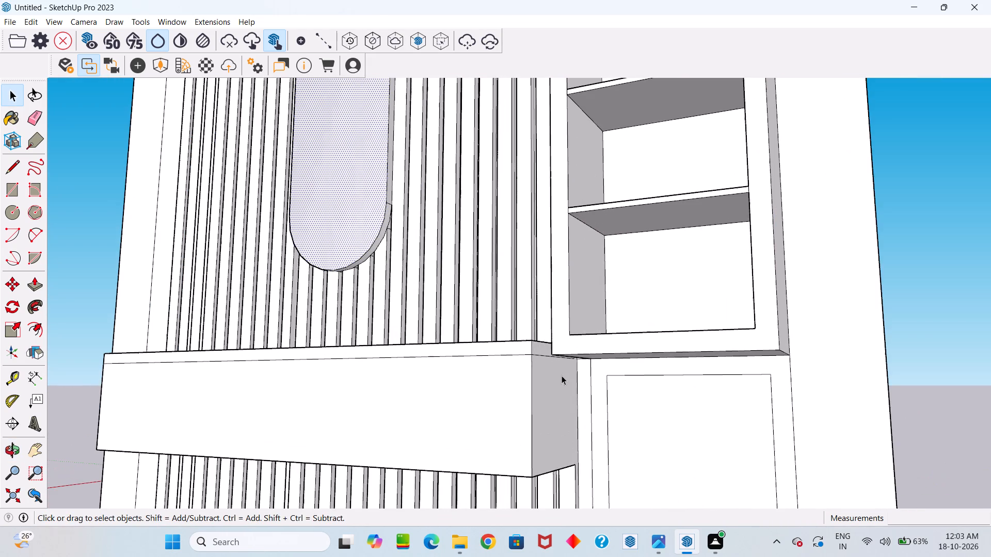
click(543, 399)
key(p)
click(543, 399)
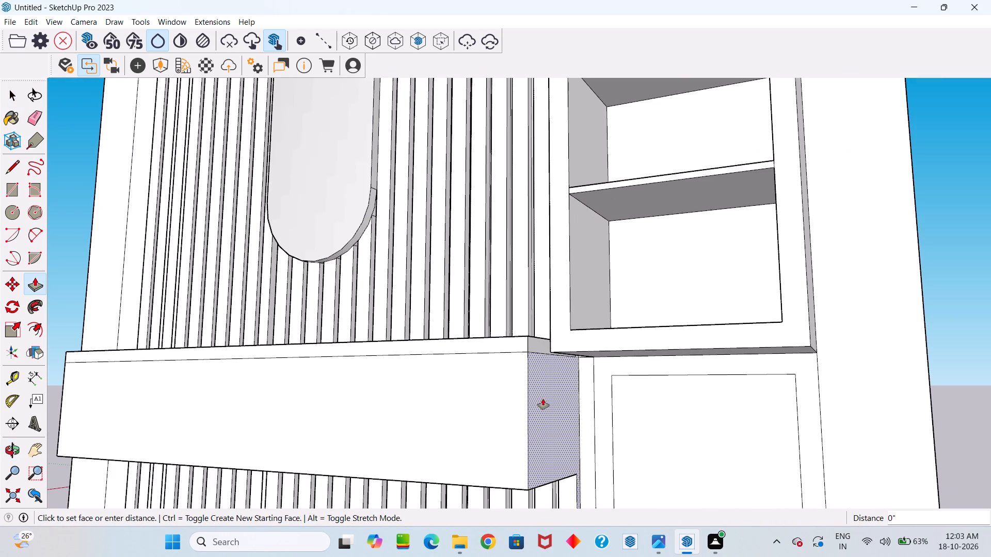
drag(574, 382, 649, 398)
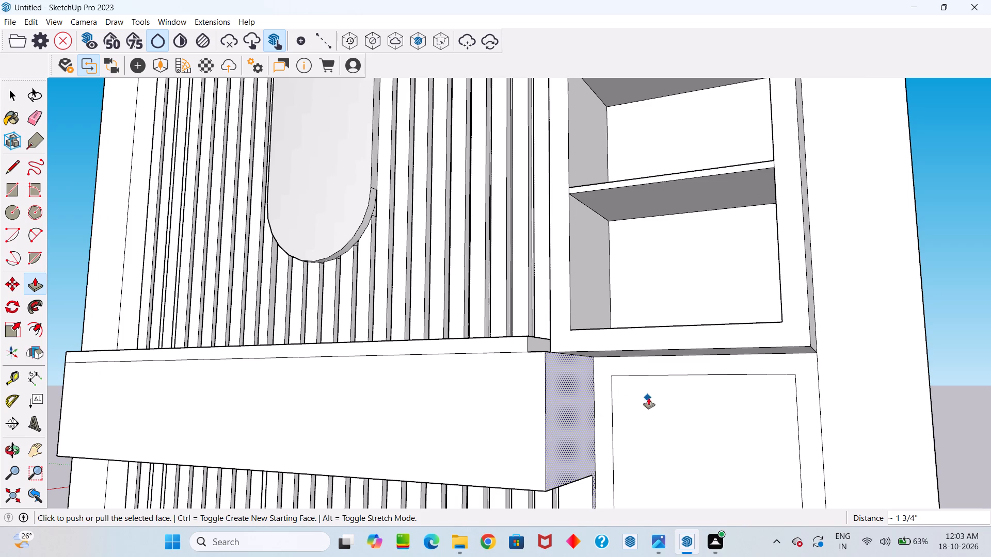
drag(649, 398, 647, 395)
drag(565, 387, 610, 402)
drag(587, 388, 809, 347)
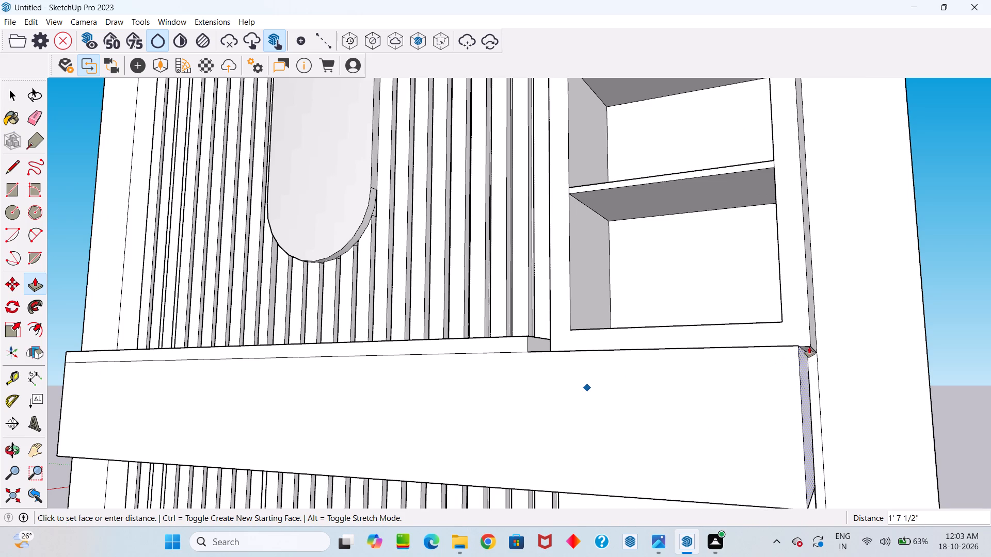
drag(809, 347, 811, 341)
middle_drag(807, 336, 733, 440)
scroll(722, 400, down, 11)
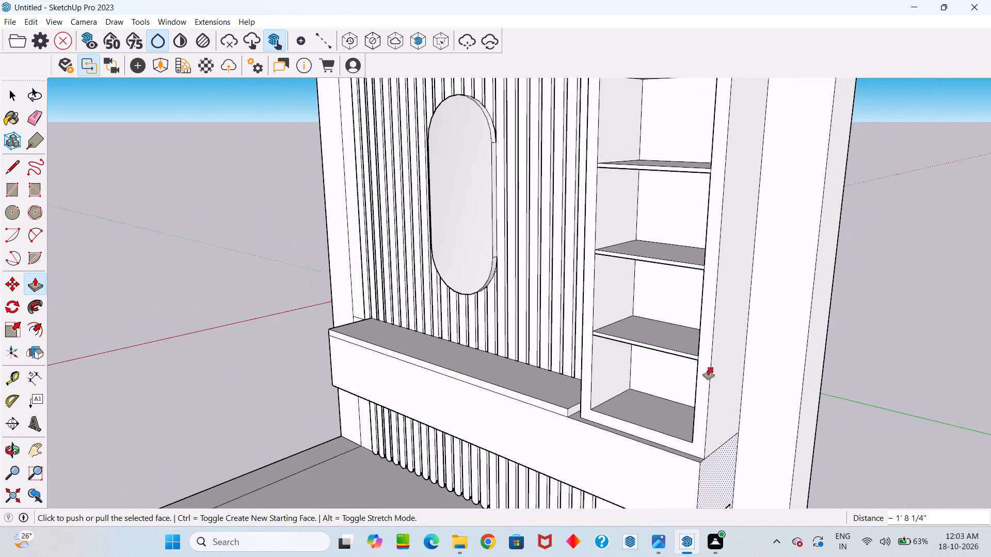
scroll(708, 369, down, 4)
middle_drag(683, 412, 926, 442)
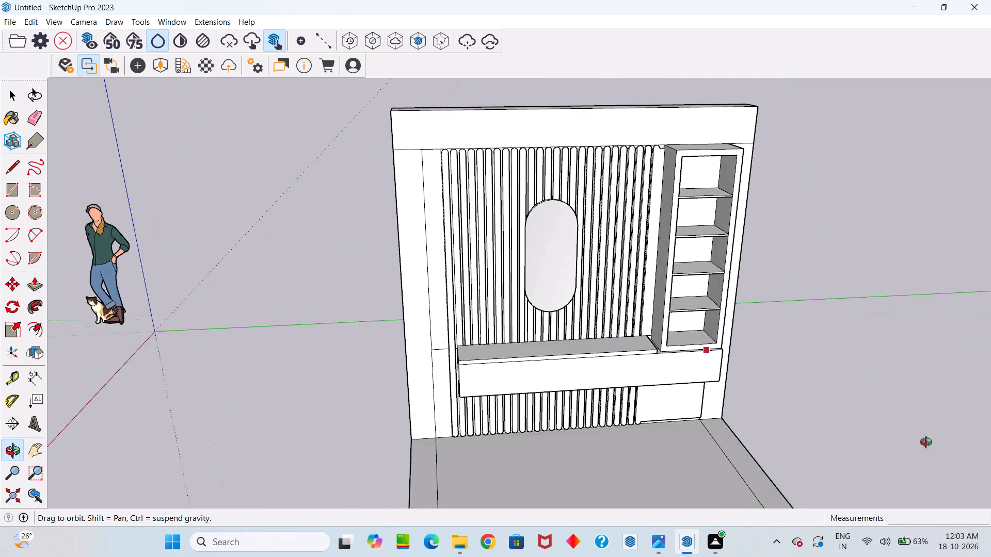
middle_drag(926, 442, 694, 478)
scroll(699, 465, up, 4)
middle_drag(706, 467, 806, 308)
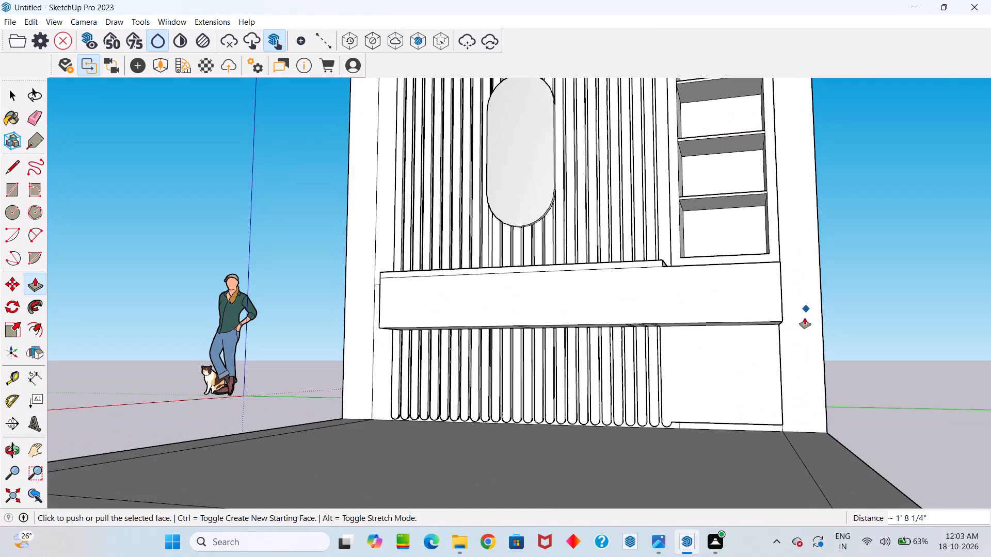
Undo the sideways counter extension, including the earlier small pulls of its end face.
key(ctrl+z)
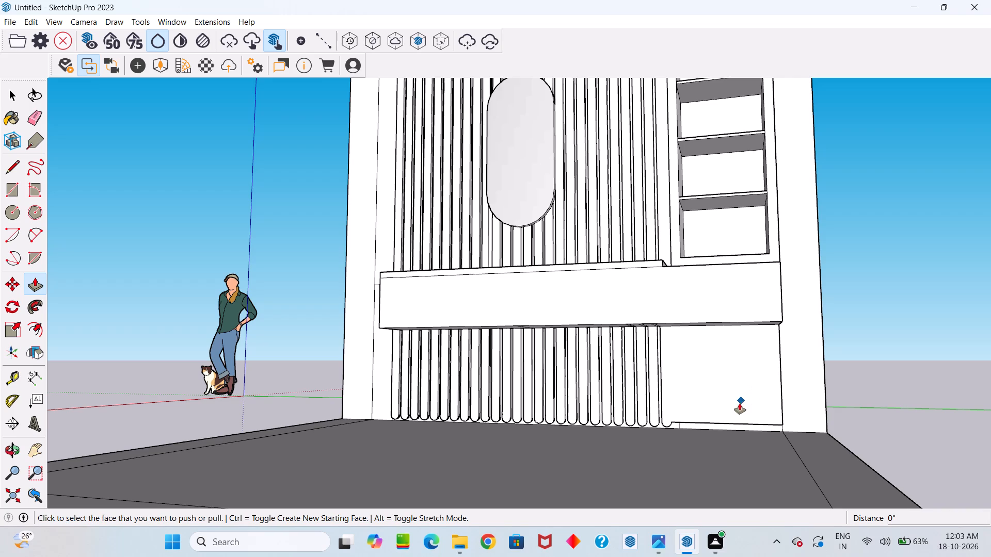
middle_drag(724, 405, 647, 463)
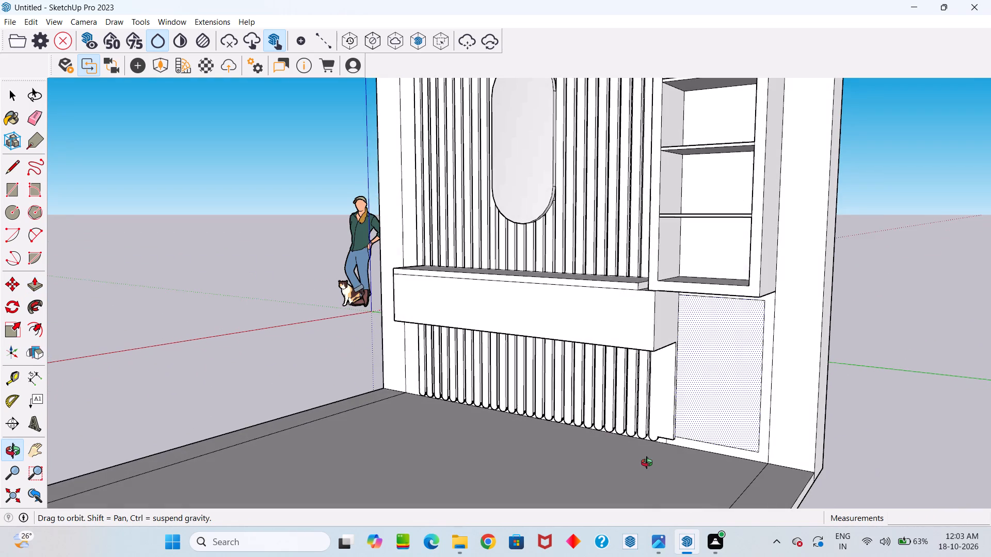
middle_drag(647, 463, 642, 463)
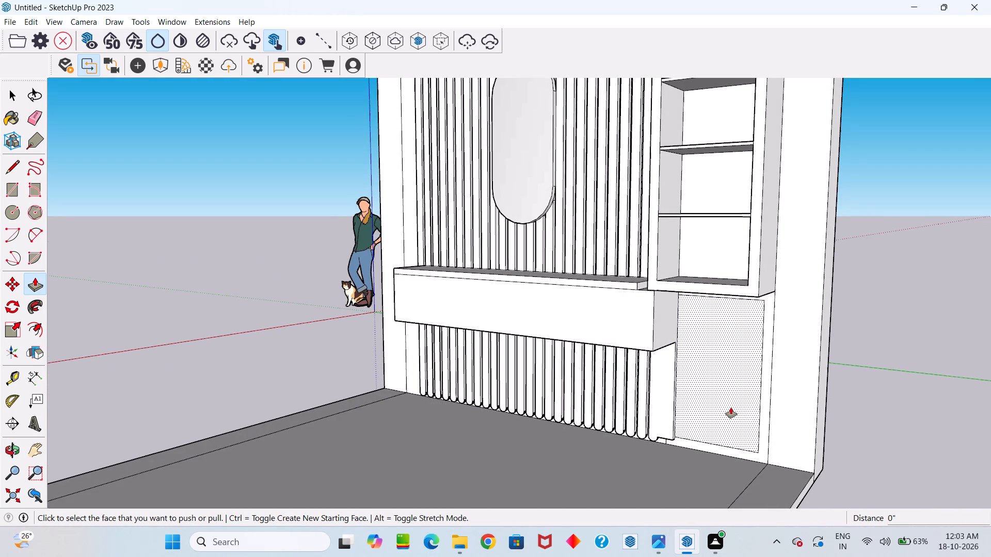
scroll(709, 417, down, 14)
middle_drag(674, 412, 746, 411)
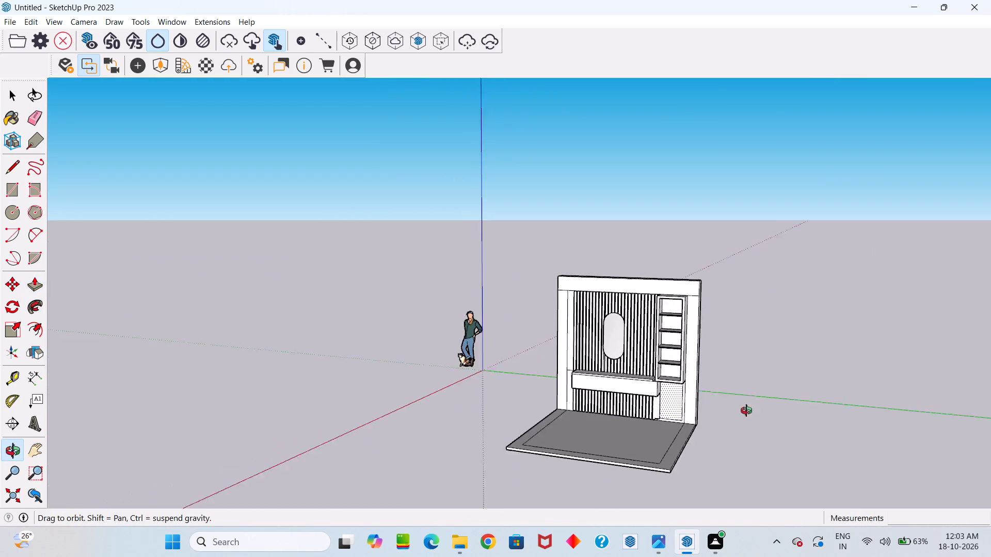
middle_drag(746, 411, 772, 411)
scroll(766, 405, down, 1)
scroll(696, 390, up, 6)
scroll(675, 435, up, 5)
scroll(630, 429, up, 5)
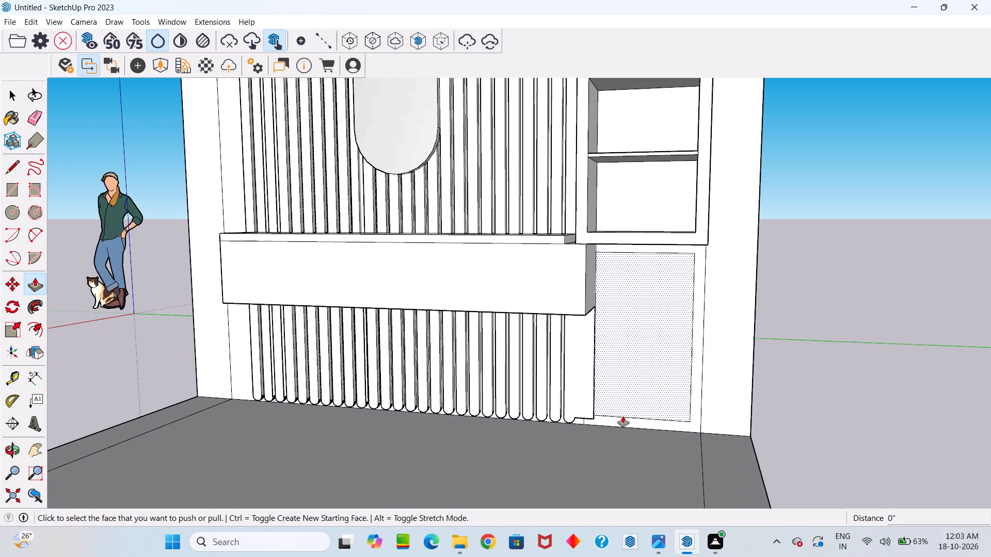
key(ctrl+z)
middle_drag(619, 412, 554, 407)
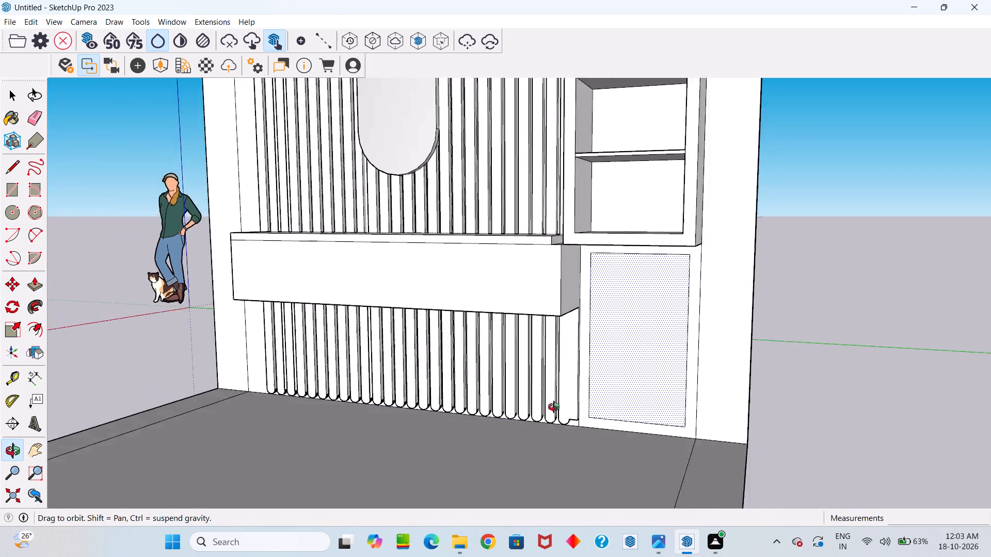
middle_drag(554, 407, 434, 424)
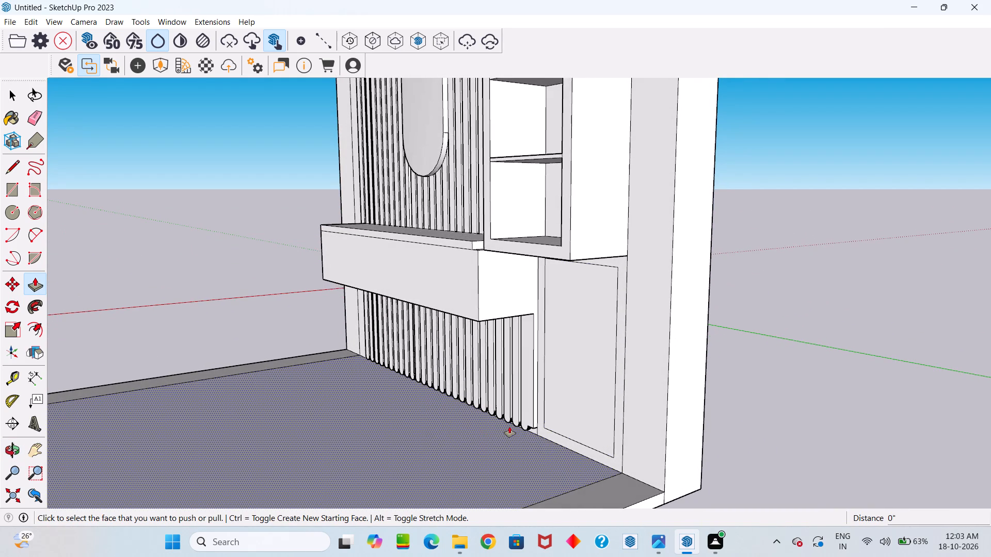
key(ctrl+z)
Draw a short line closing the gap in the counter's lower end edge, where it meets the fluted wall beside the cabinet front.
scroll(541, 402, up, 4)
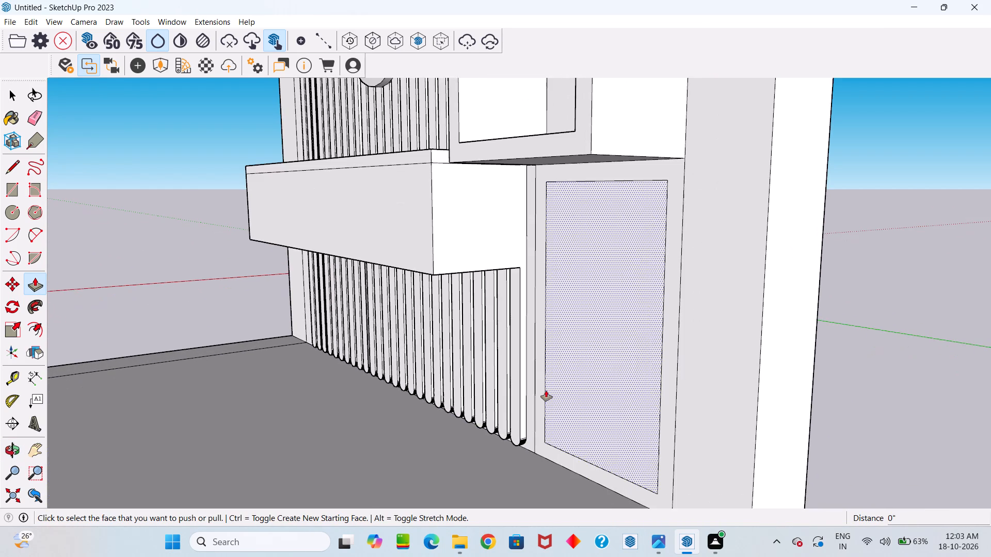
key(l)
scroll(510, 339, up, 12)
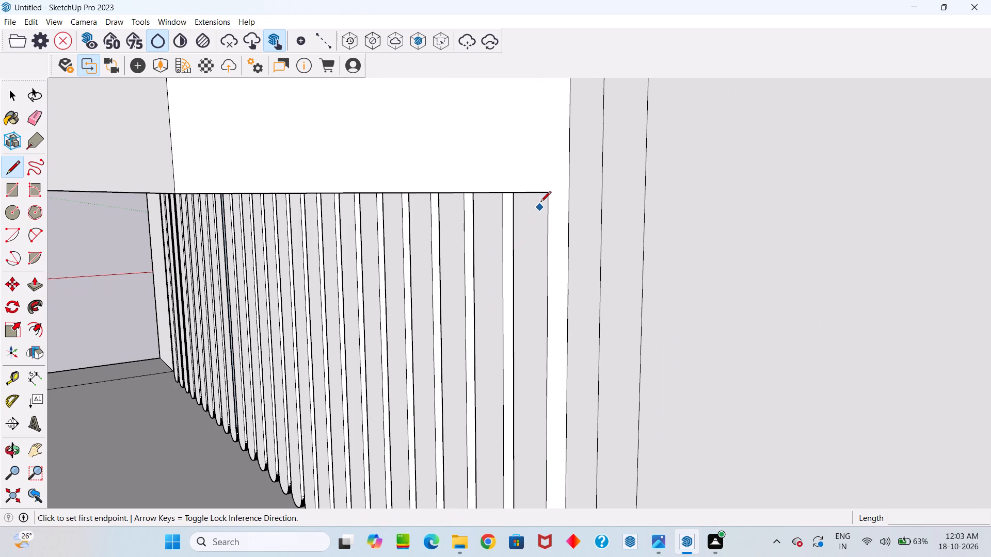
click(546, 193)
click(568, 191)
scroll(564, 210, down, 4)
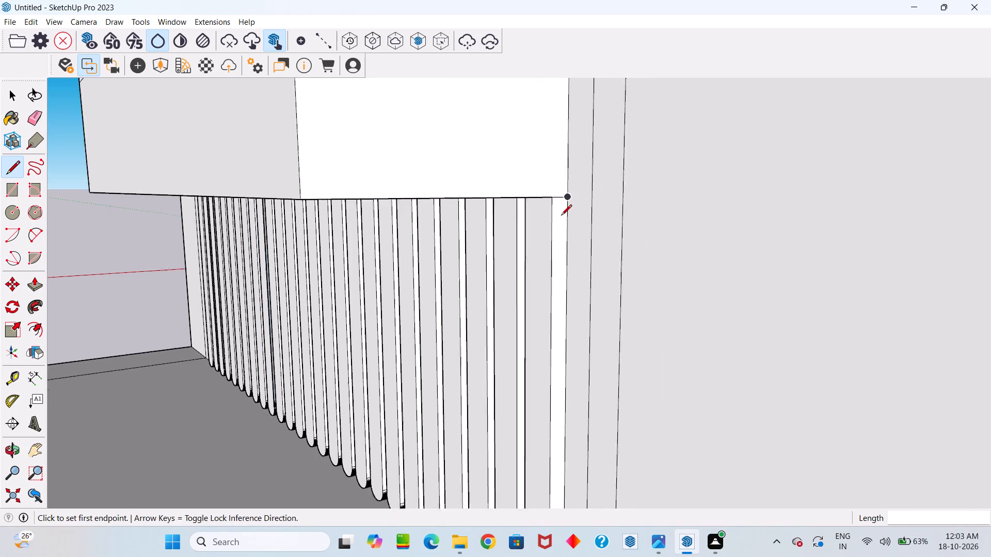
scroll(561, 216, down, 3)
key(space)
scroll(555, 246, down, 16)
middle_drag(564, 239, 731, 289)
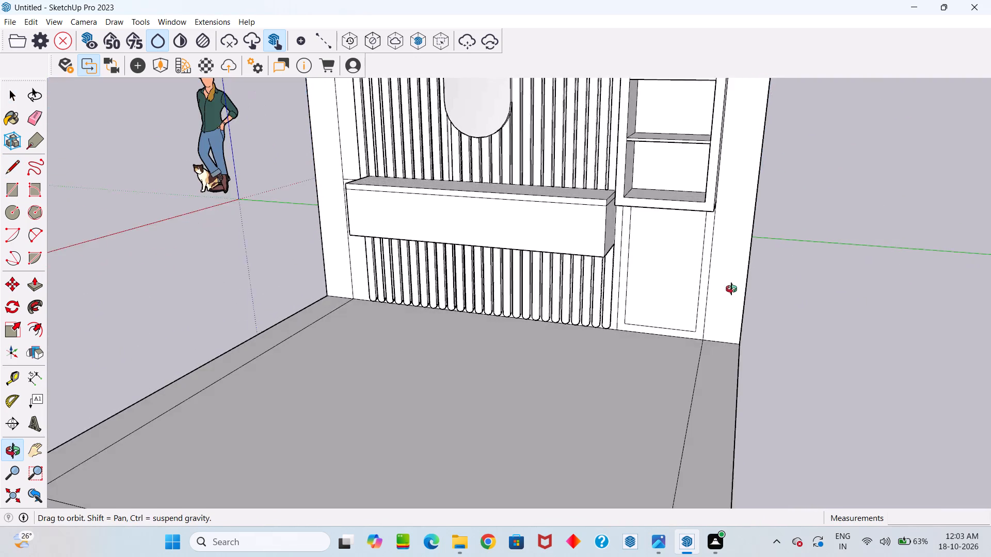
middle_drag(731, 289, 732, 288)
middle_drag(733, 284, 735, 234)
scroll(710, 263, down, 7)
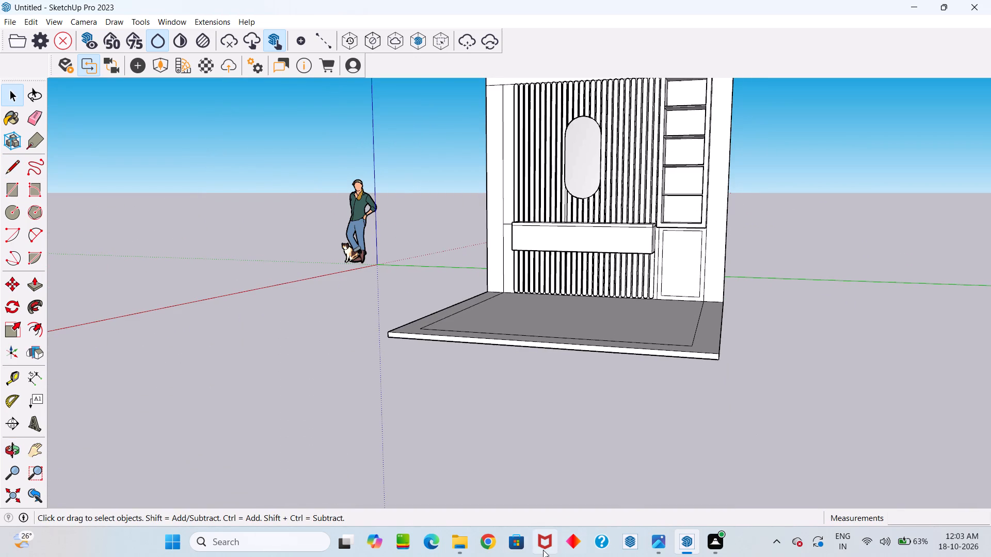
Open the reference photo download (34).jpg from Downloads and arrange it side by side with the SketchUp model.
click(459, 539)
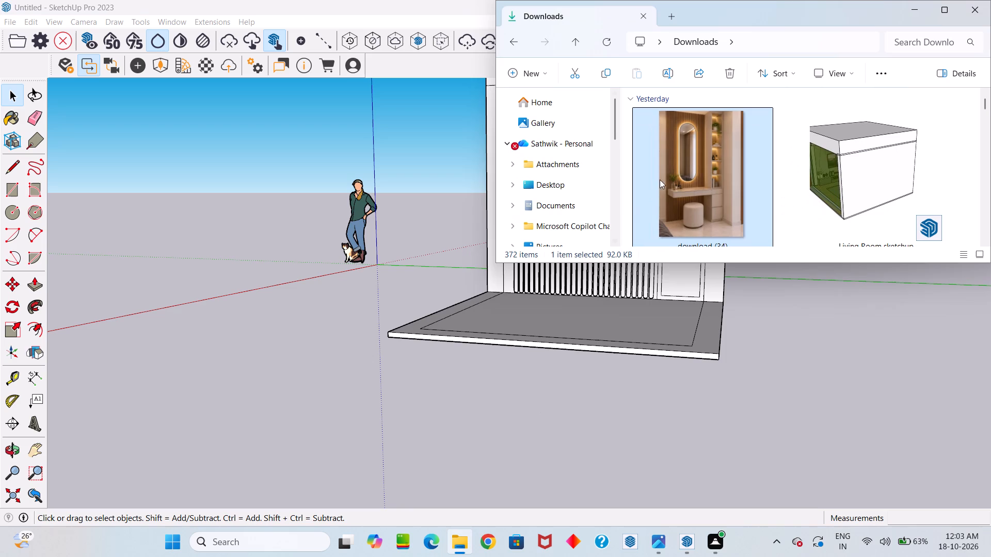
double_click(698, 170)
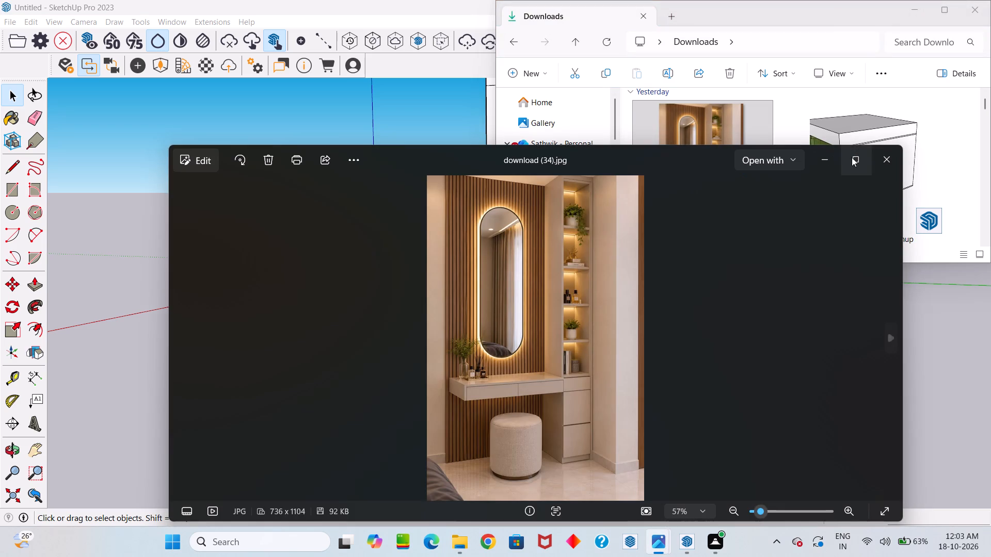
click(870, 182)
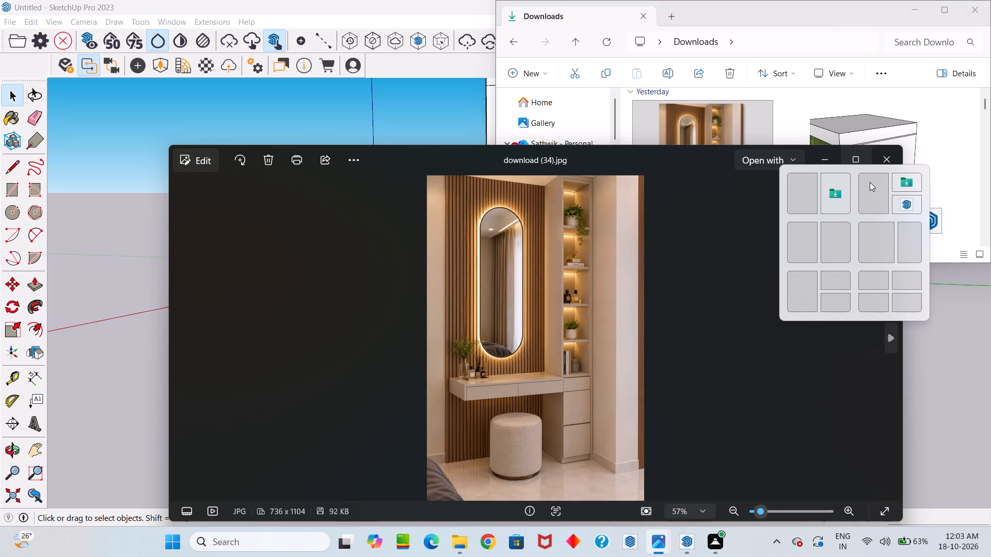
click(911, 6)
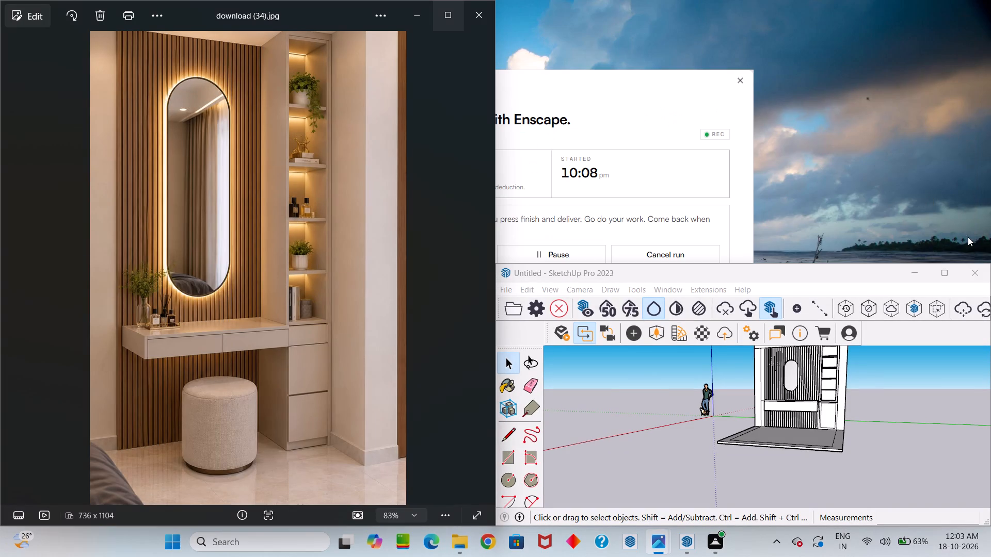
click(905, 303)
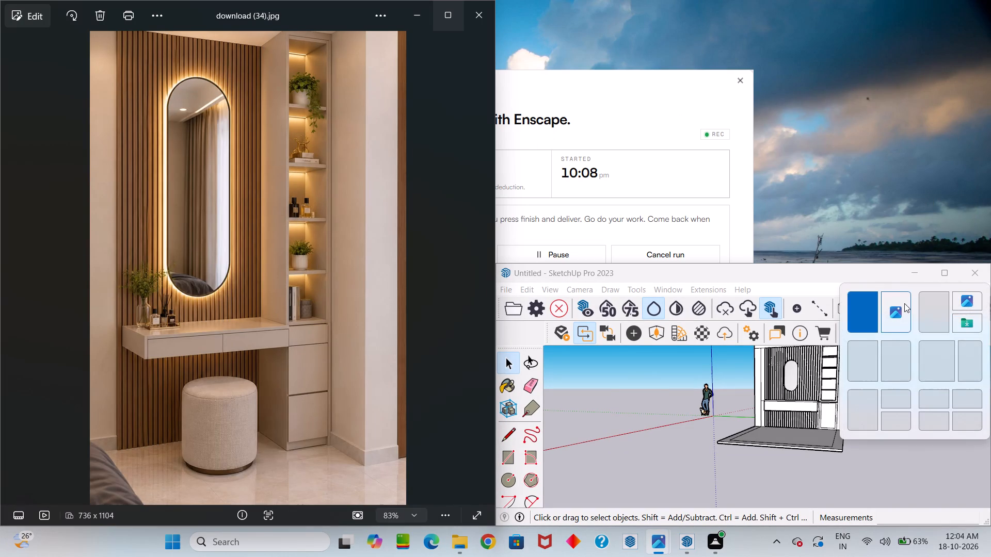
Erase the thin band line below the floating counter's top edge on its front face and on the end face beside the shelves.
scroll(882, 264, down, 7)
scroll(651, 332, down, 14)
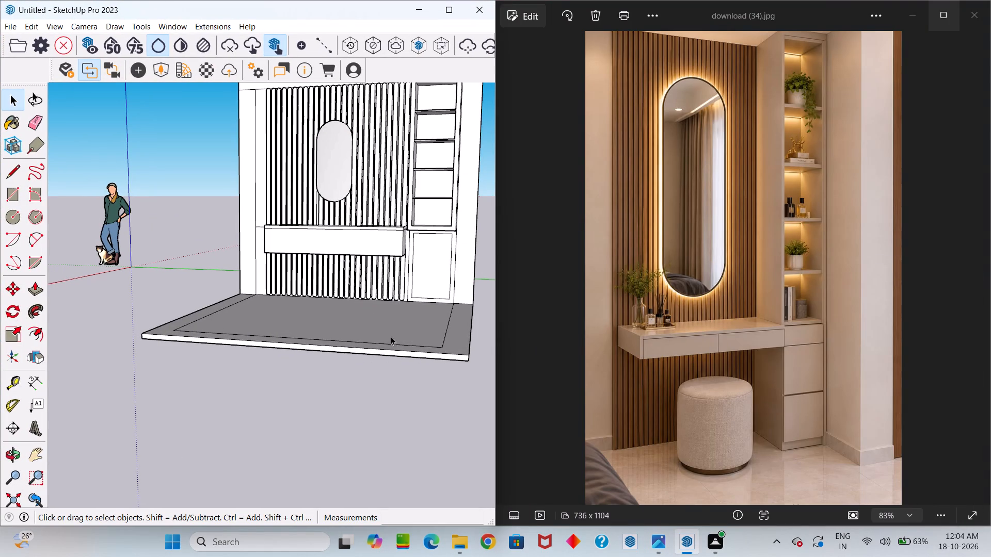
middle_drag(361, 324, 388, 384)
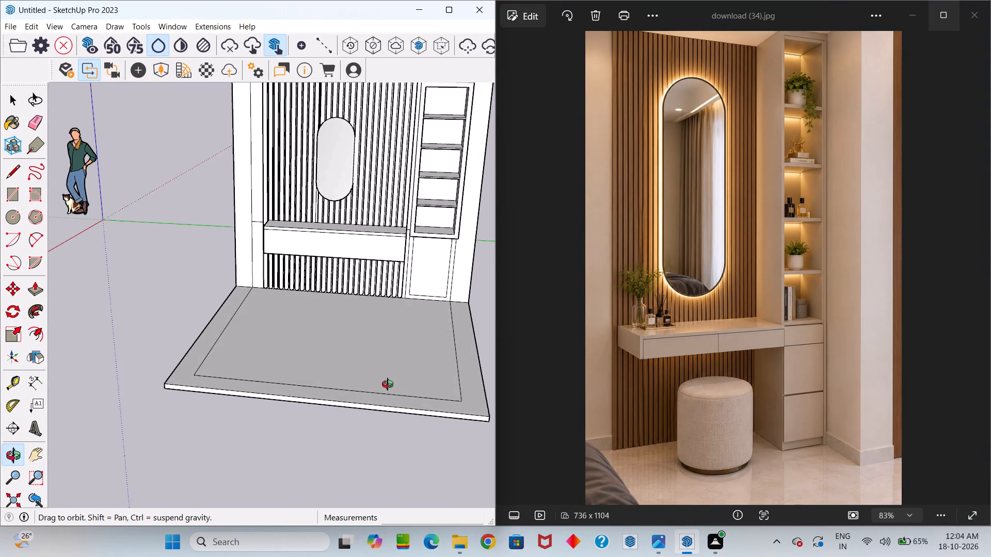
middle_drag(388, 384, 392, 382)
middle_drag(390, 287, 344, 339)
drag(390, 287, 344, 339)
middle_drag(344, 339, 260, 270)
scroll(260, 270, up, 1)
scroll(413, 292, up, 5)
scroll(353, 291, up, 1)
middle_drag(340, 305, 359, 323)
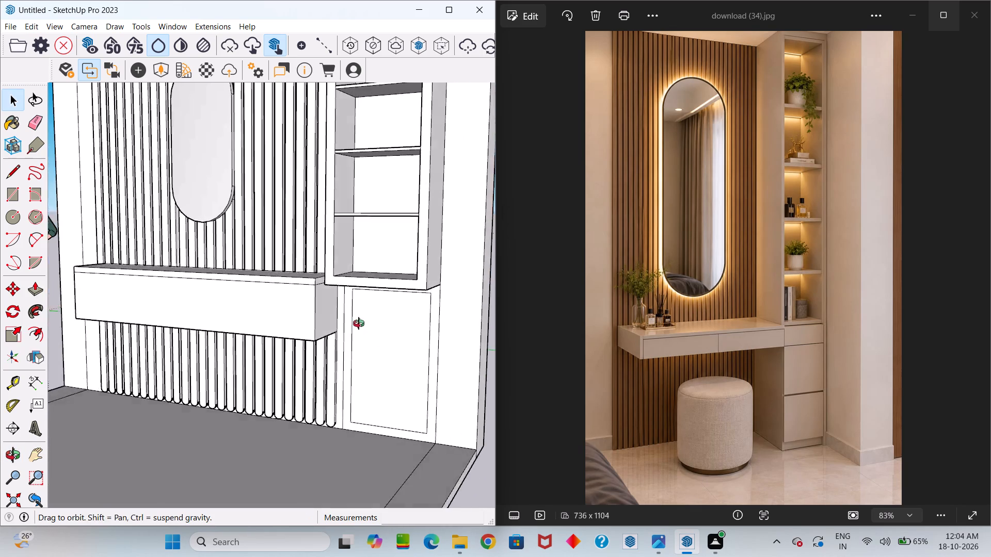
middle_drag(359, 323, 438, 462)
scroll(439, 465, up, 1)
scroll(355, 317, up, 4)
middle_drag(308, 343, 179, 208)
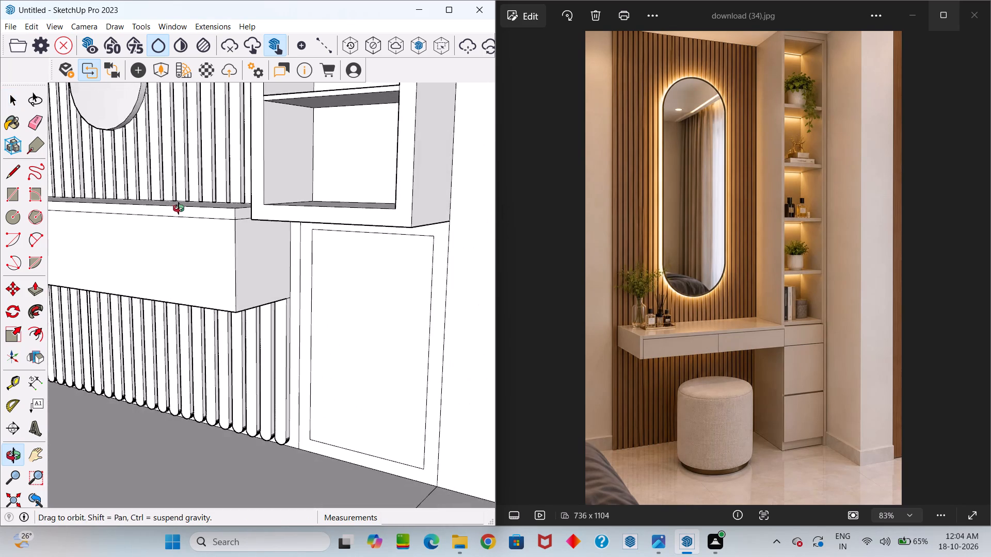
middle_drag(179, 208, 261, 241)
scroll(269, 263, up, 3)
scroll(269, 263, down, 9)
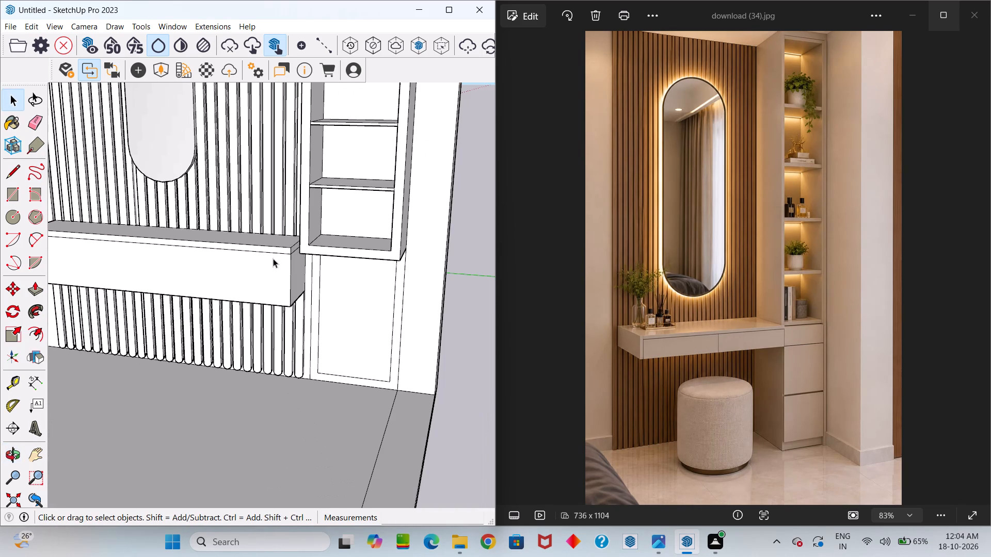
key(e)
scroll(268, 260, up, 2)
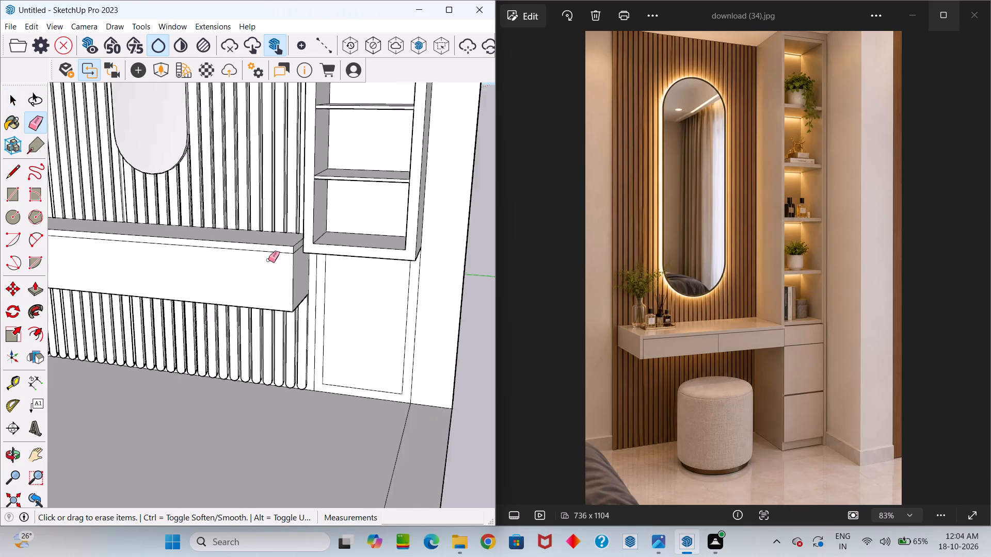
scroll(268, 260, up, 9)
click(274, 247)
scroll(335, 247, up, 6)
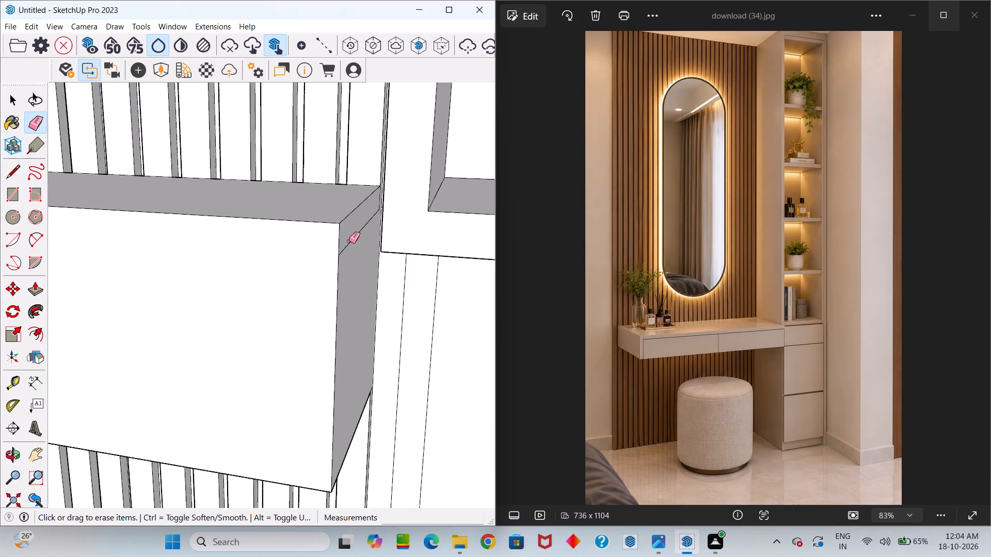
scroll(349, 241, up, 4)
click(358, 237)
Erase the short leftover vertical edge at the back corner of the counter's end face beside the shelves.
scroll(353, 239, down, 8)
scroll(377, 203, up, 11)
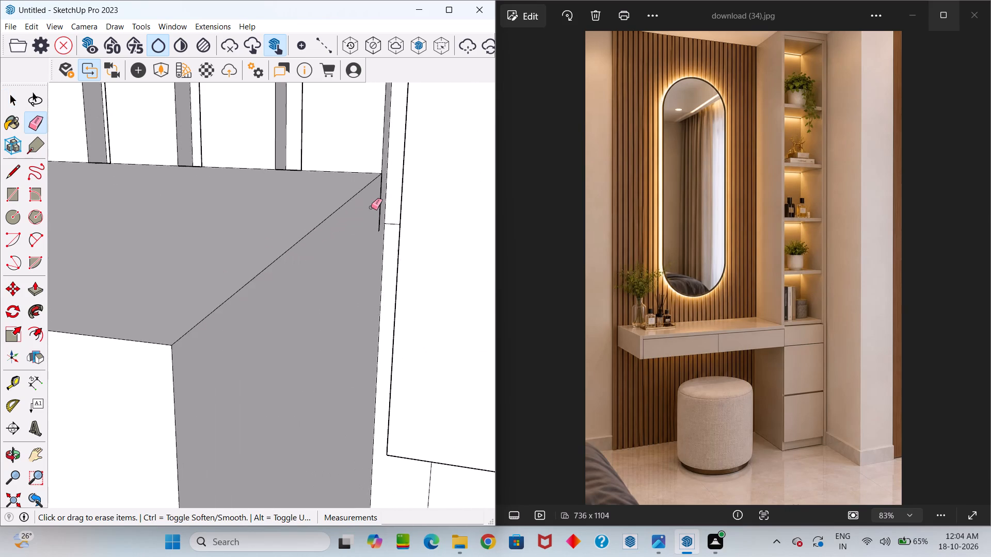
middle_drag(368, 215, 324, 389)
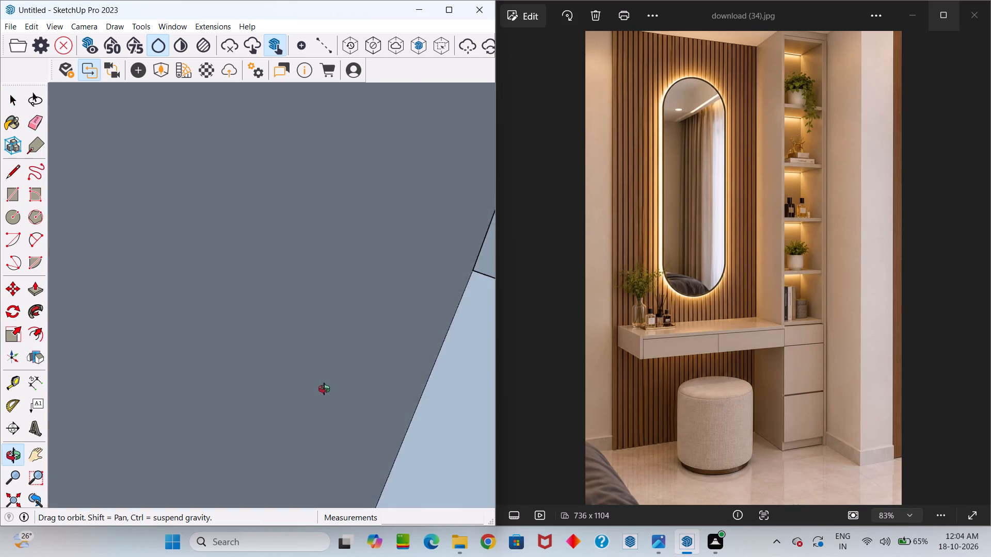
middle_drag(324, 389, 302, 422)
scroll(415, 299, up, 10)
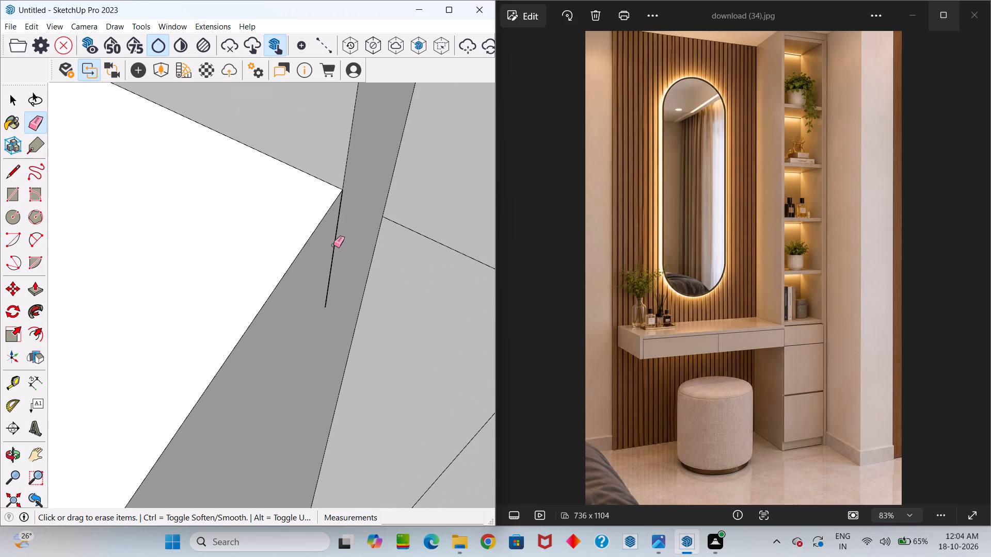
click(329, 234)
Erase the remaining stretch of band line along the upper part of the counter's front face.
scroll(331, 236, down, 14)
middle_drag(333, 256, 334, 408)
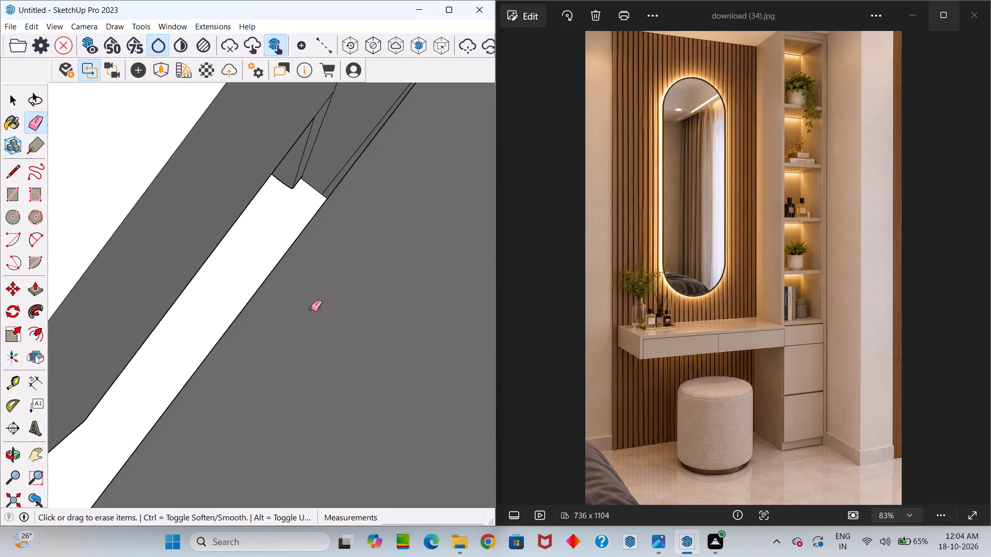
scroll(314, 196, down, 6)
scroll(335, 191, up, 5)
scroll(350, 201, down, 15)
middle_drag(322, 148, 241, 127)
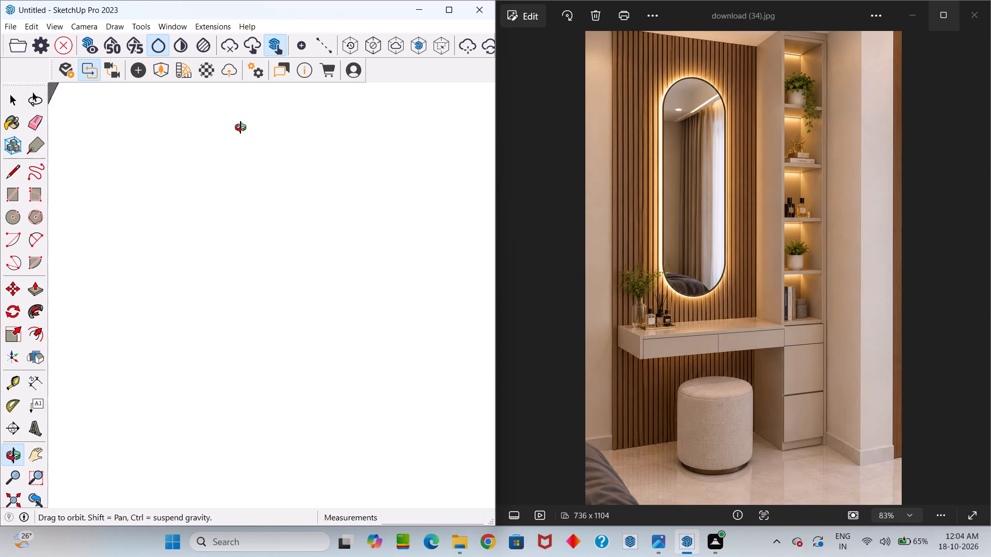
middle_drag(241, 127, 592, 58)
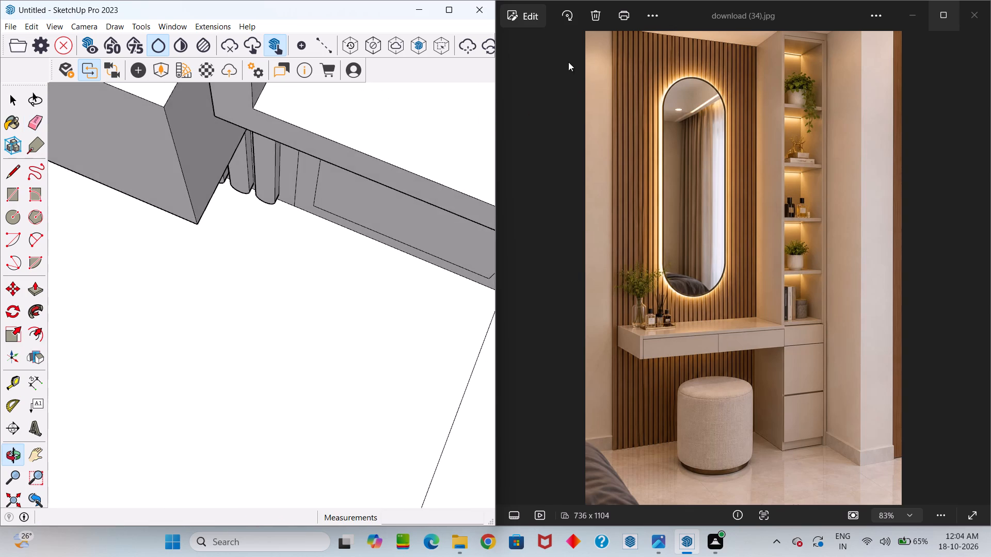
scroll(297, 182, down, 6)
middle_drag(281, 212, 312, 111)
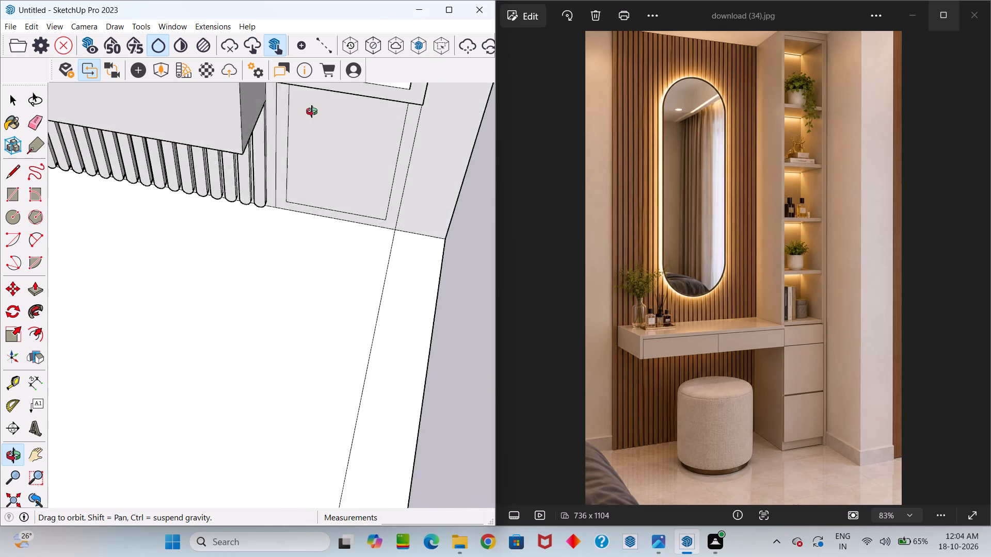
middle_drag(312, 111, 387, 212)
scroll(367, 265, down, 15)
middle_drag(297, 264, 339, 171)
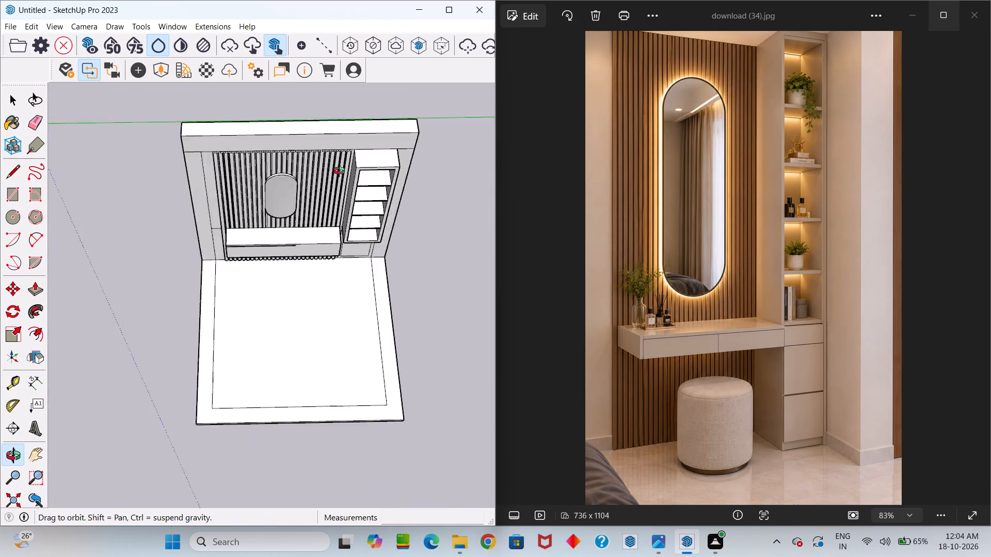
middle_drag(339, 171, 532, 83)
scroll(198, 283, up, 16)
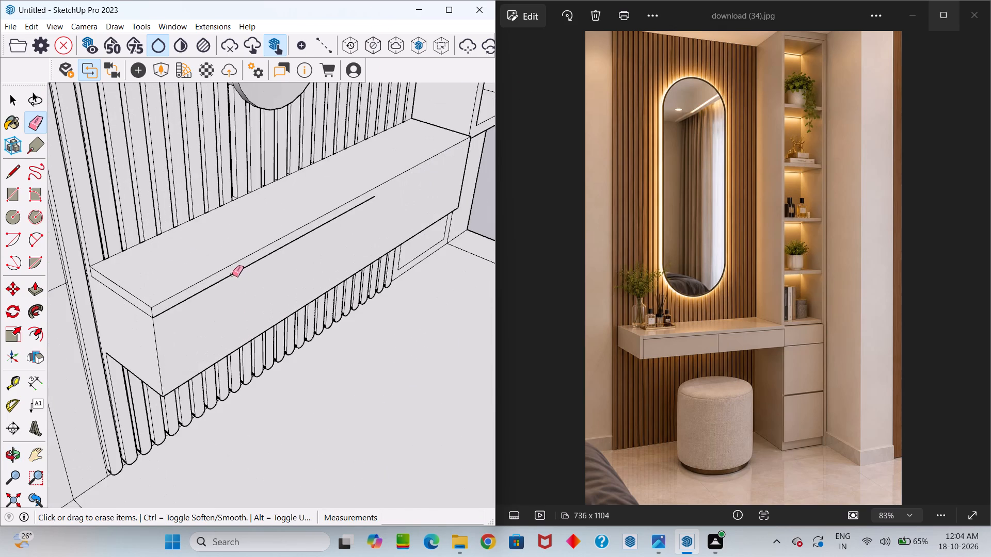
click(232, 274)
scroll(250, 243, down, 8)
scroll(295, 233, up, 5)
click(300, 226)
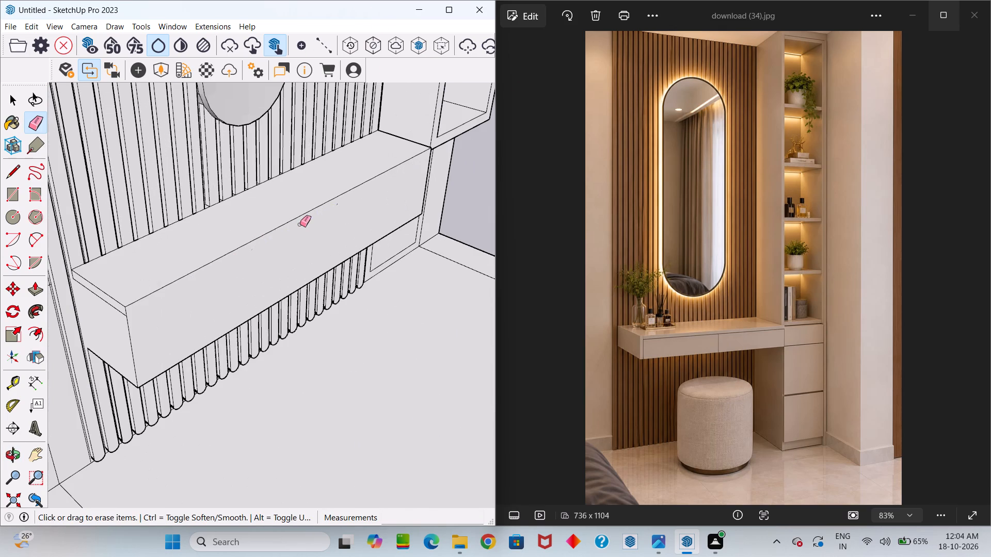
Erase the band line and the short leftover vertical edge on the counter's end face farthest from the shelves.
scroll(299, 228, down, 11)
scroll(261, 250, up, 15)
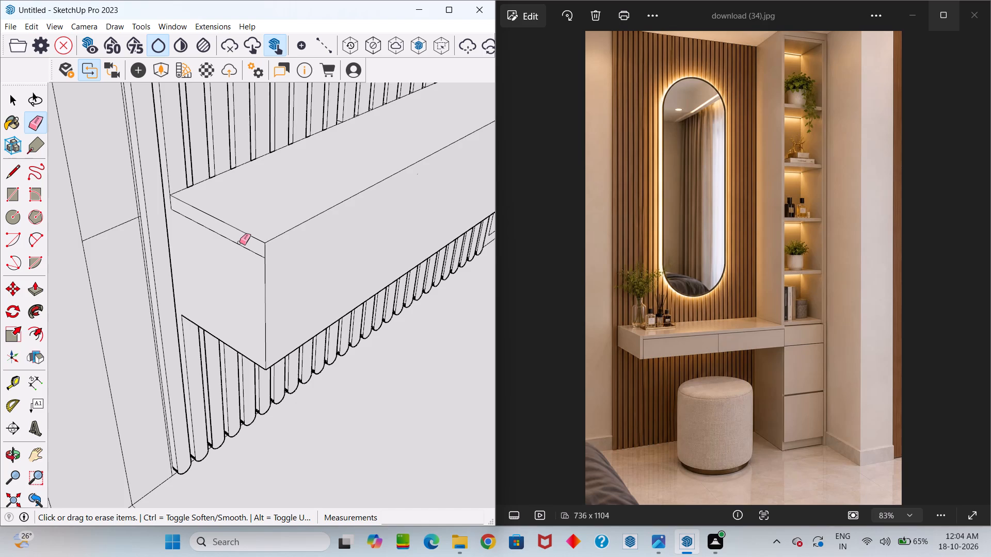
click(240, 243)
middle_drag(217, 237, 262, 214)
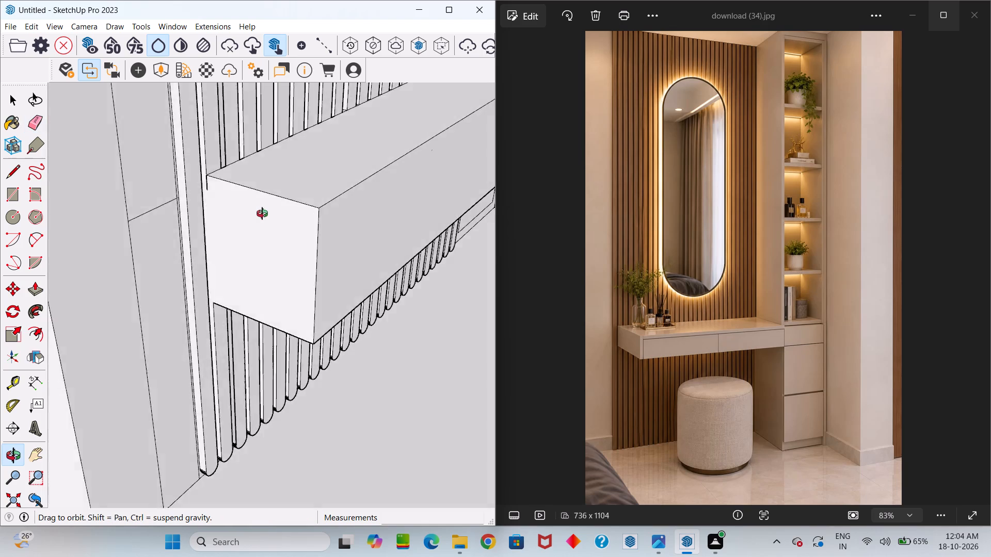
middle_drag(262, 214, 289, 219)
scroll(255, 207, up, 7)
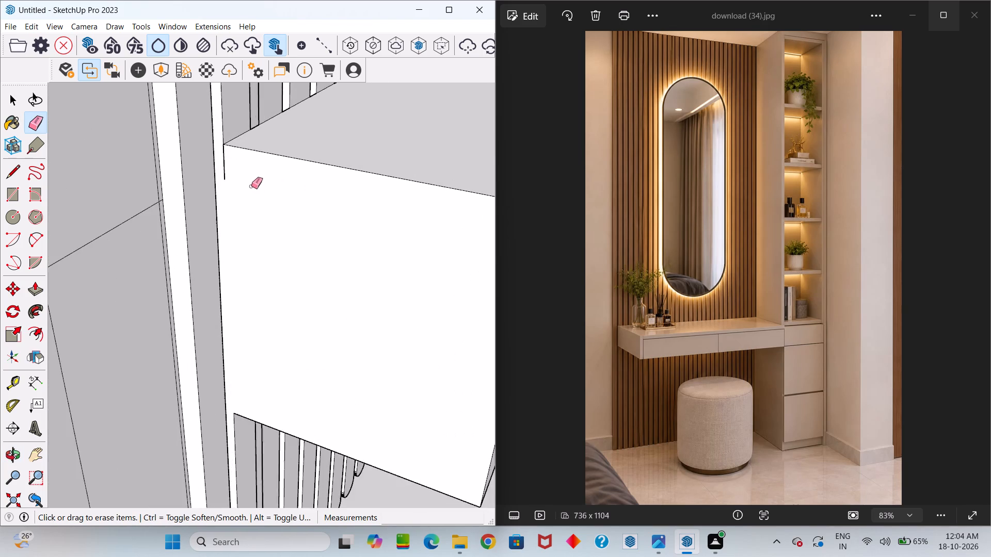
scroll(251, 186, up, 3)
click(216, 152)
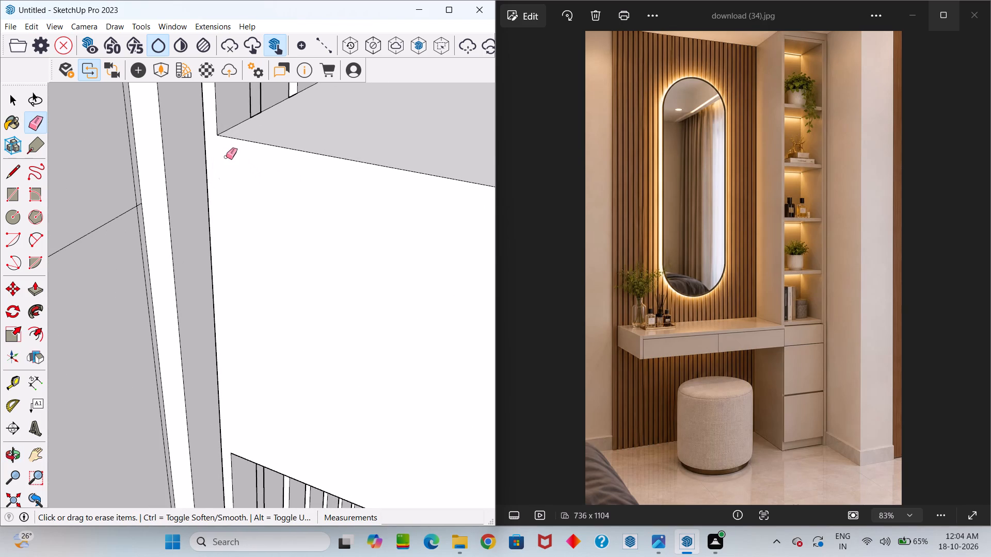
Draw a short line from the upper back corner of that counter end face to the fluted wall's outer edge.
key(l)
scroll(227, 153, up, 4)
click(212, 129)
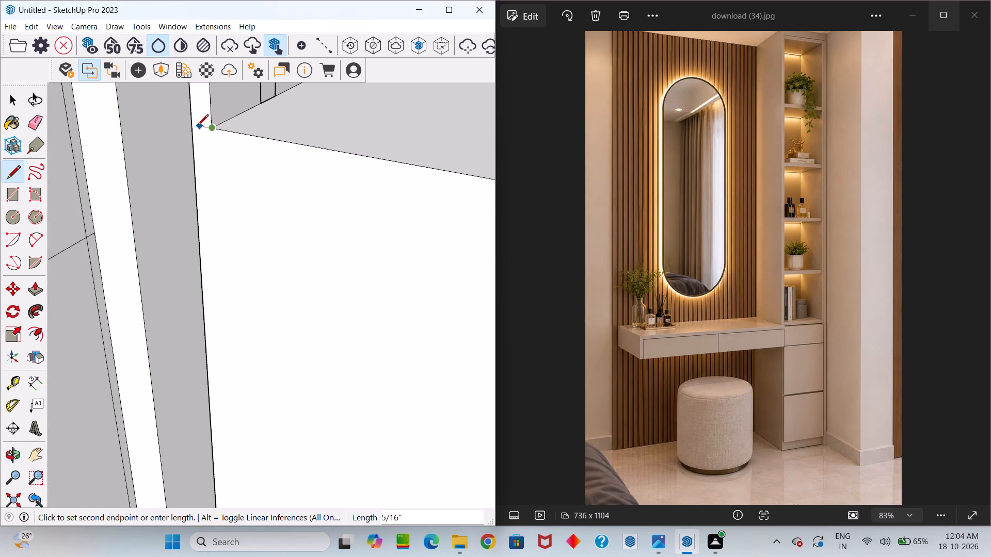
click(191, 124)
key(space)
Draw a short line closing the gap between the lower back corner of the same counter end face and the fluted wall's outer edge.
scroll(214, 165, down, 14)
scroll(235, 271, up, 4)
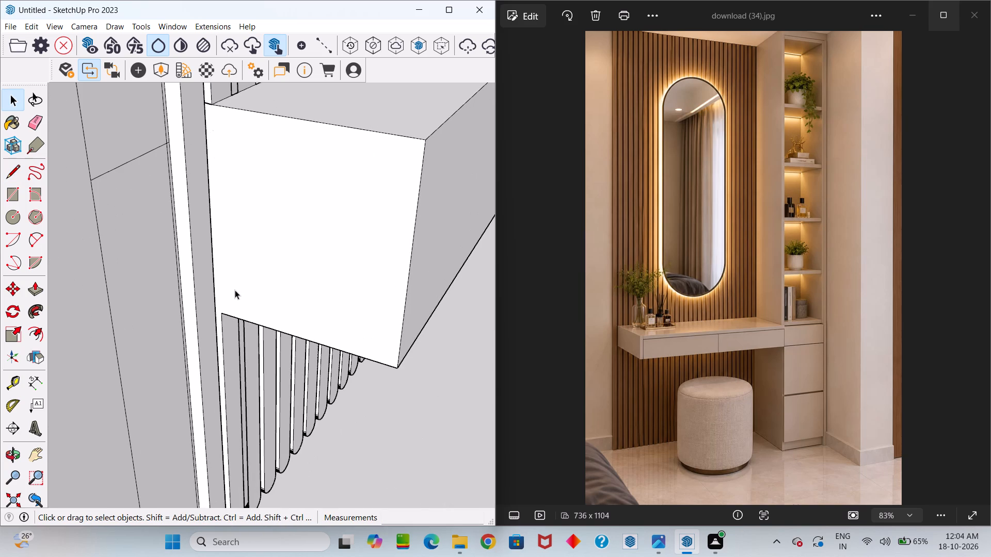
key(l)
scroll(235, 310, up, 5)
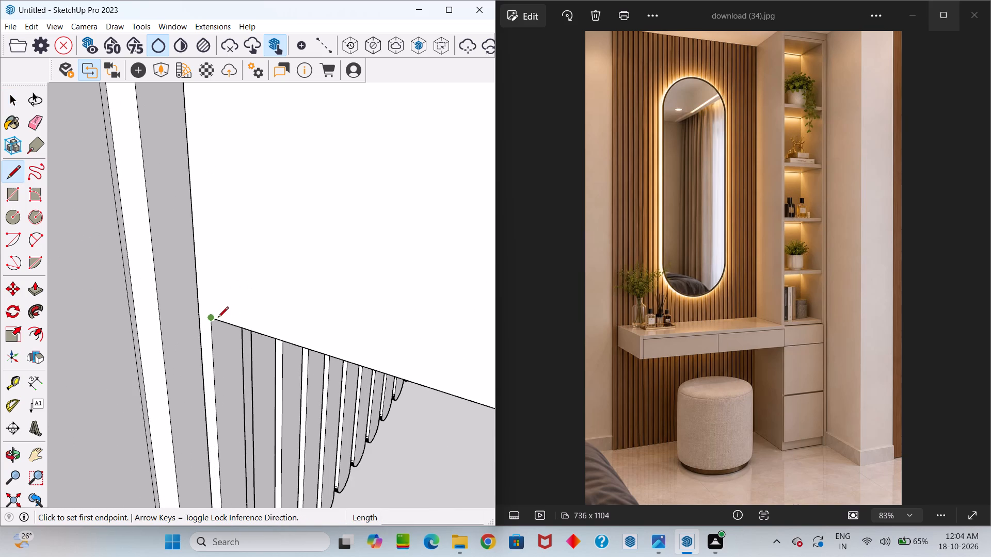
click(217, 318)
scroll(201, 315, up, 6)
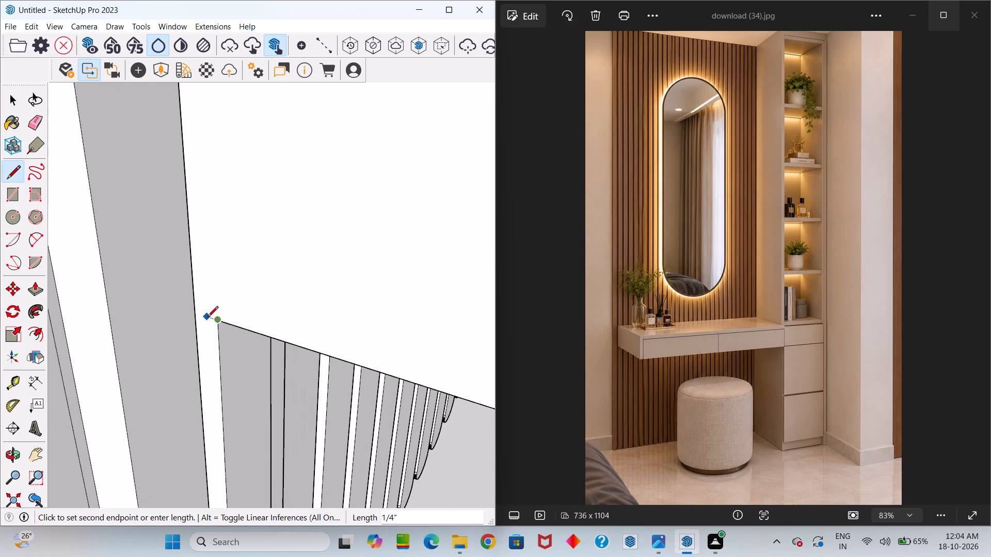
click(197, 312)
key(space)
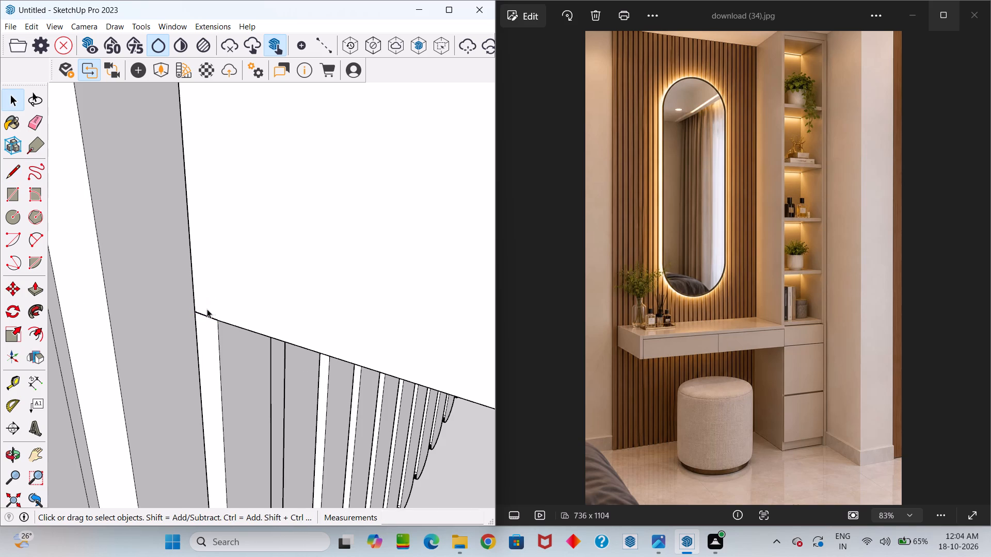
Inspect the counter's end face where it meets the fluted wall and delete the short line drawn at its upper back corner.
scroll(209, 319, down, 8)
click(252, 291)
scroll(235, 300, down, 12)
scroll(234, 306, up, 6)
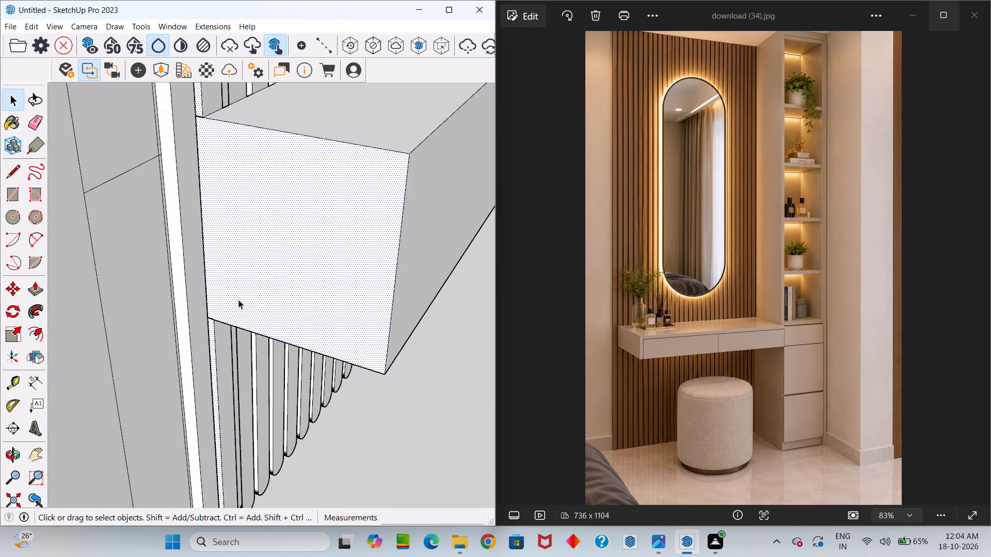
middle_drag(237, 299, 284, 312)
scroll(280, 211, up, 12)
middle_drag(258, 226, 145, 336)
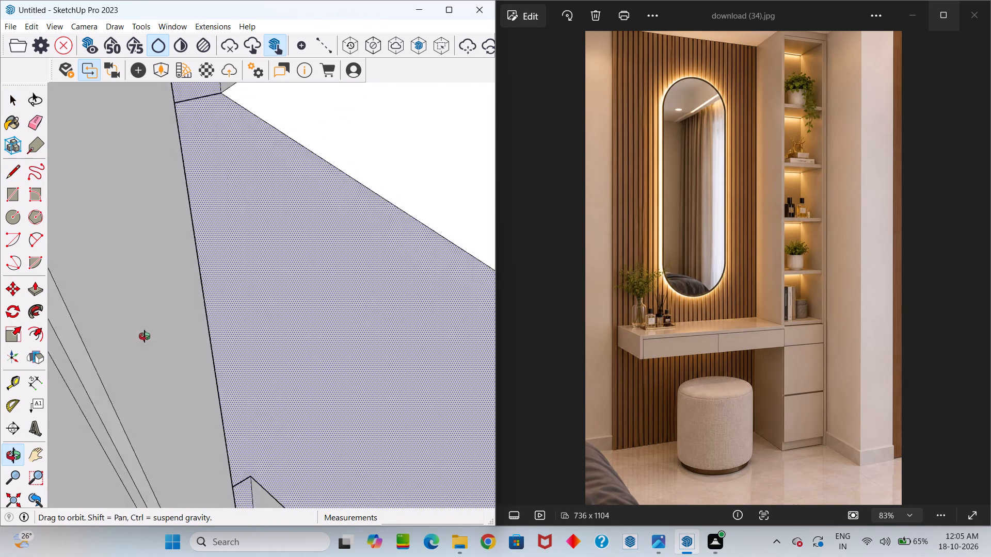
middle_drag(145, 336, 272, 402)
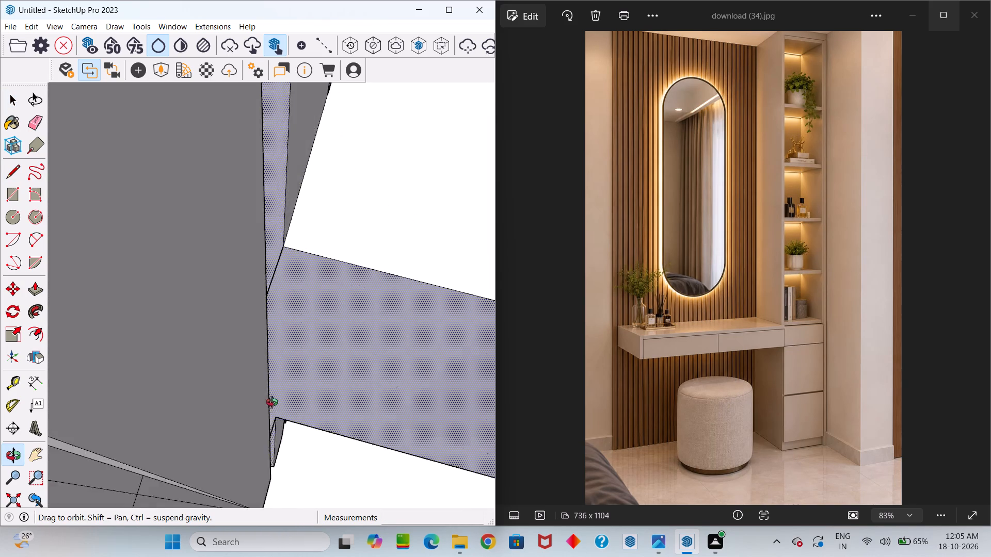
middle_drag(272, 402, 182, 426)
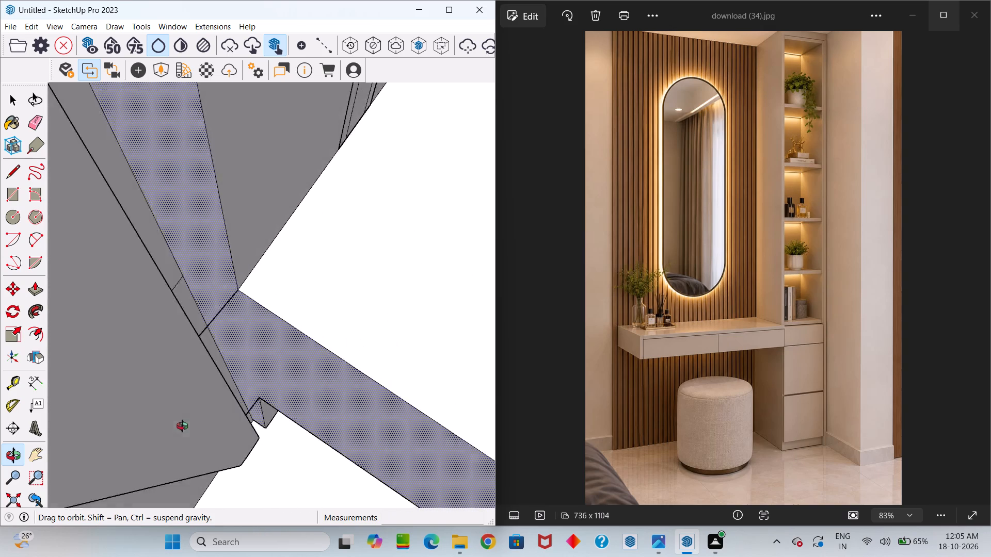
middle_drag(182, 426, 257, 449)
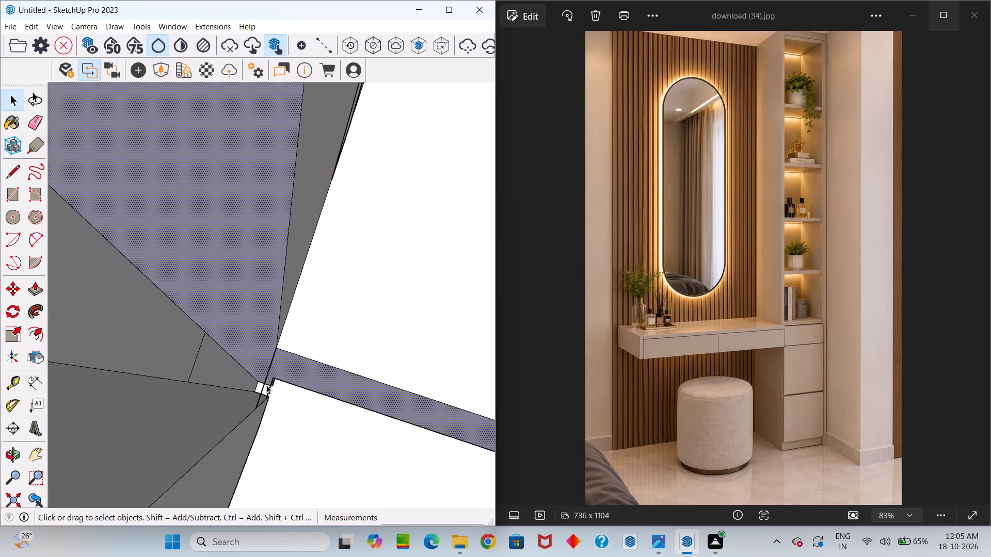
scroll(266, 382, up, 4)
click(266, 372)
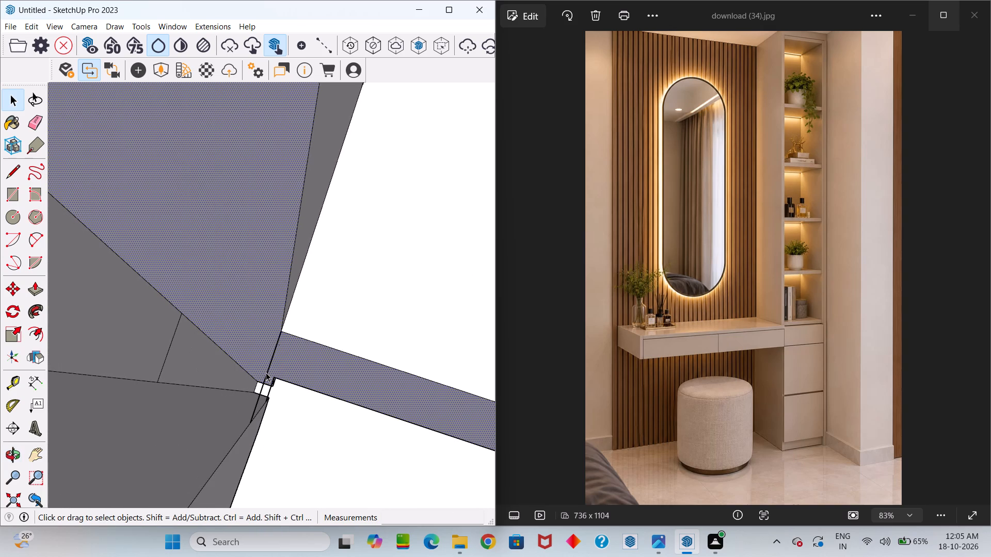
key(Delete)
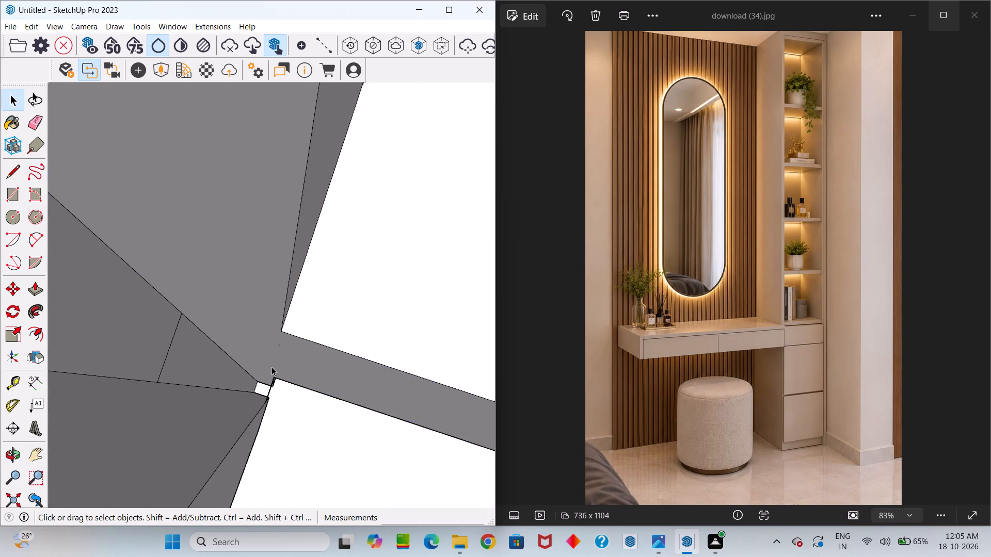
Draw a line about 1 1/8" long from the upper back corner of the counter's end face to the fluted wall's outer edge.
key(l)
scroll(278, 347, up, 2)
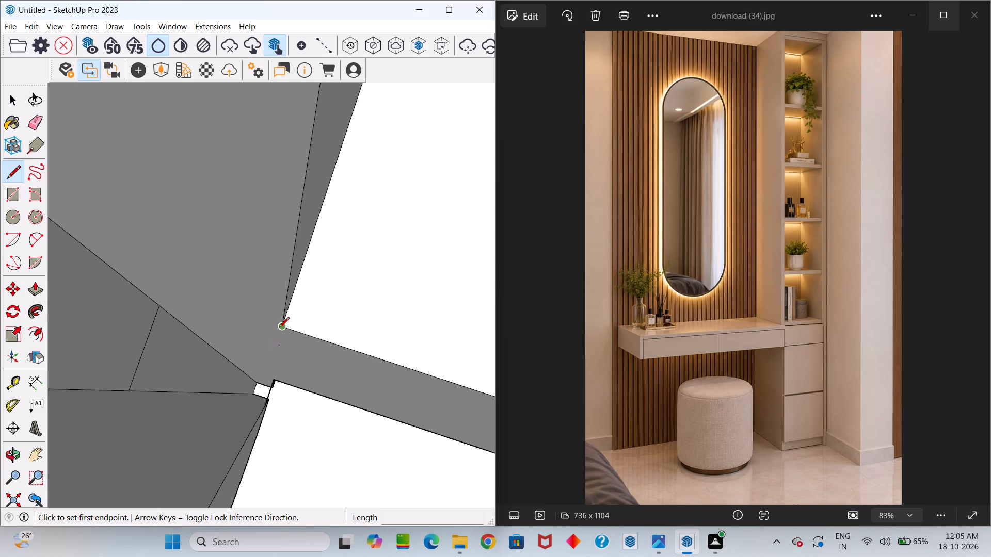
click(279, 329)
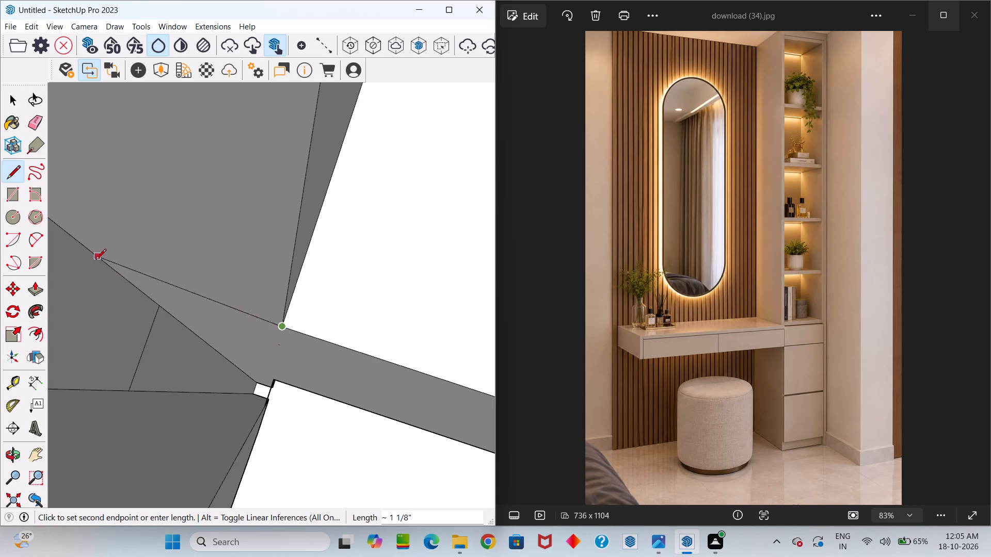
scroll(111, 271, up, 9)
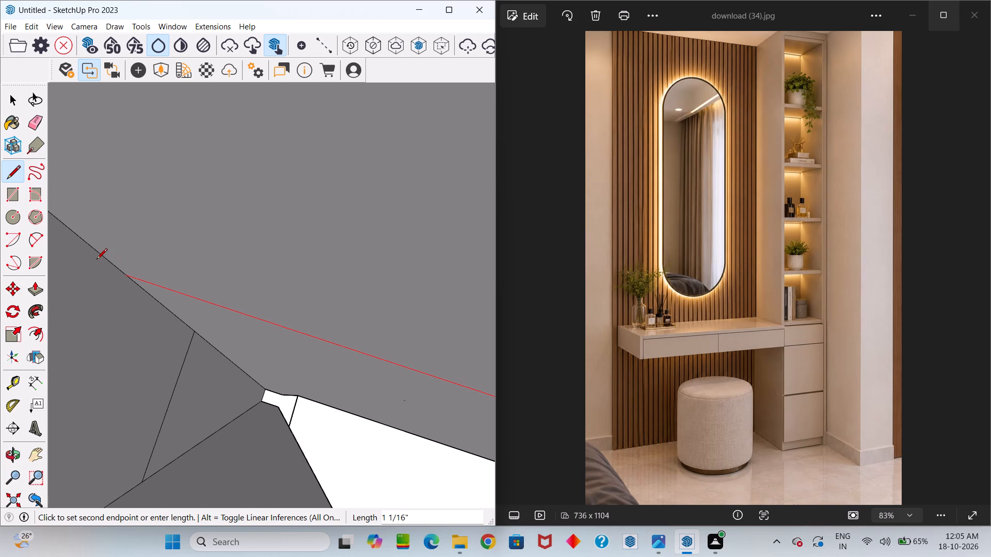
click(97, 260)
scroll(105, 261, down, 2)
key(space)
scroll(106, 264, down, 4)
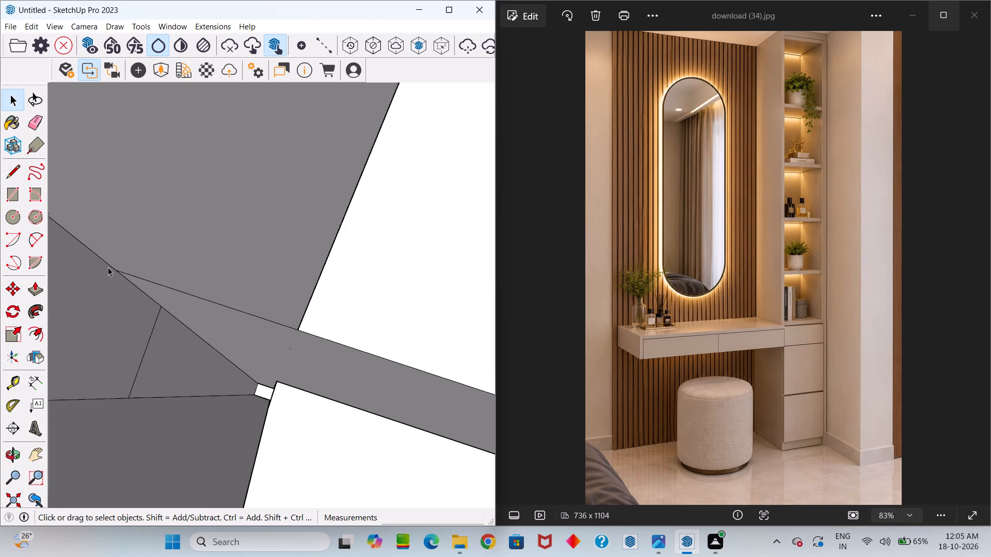
Draw a vertical line along the back of the counter's end face, joining its upper and lower back corners.
scroll(108, 267, down, 8)
click(283, 338)
middle_drag(267, 347, 264, 334)
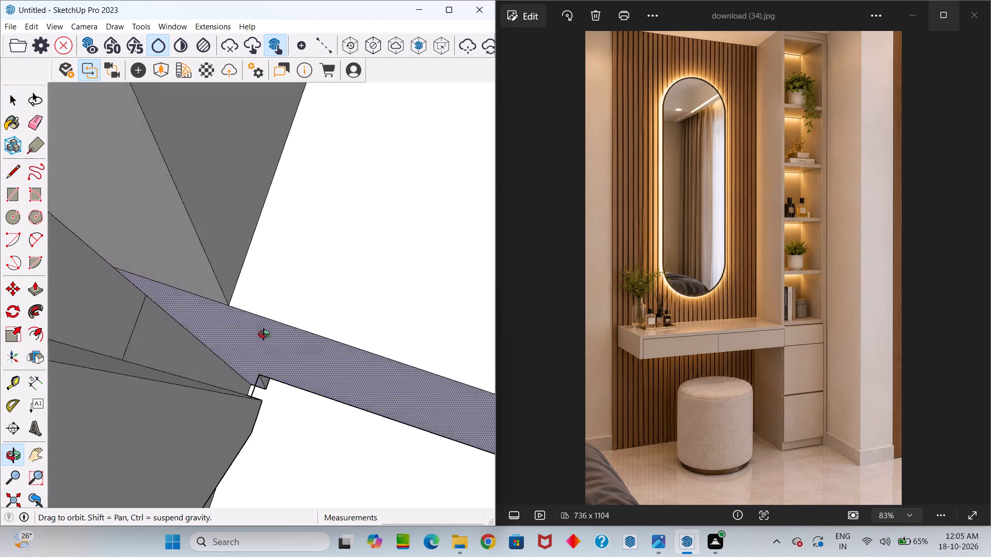
middle_drag(264, 334, 221, 305)
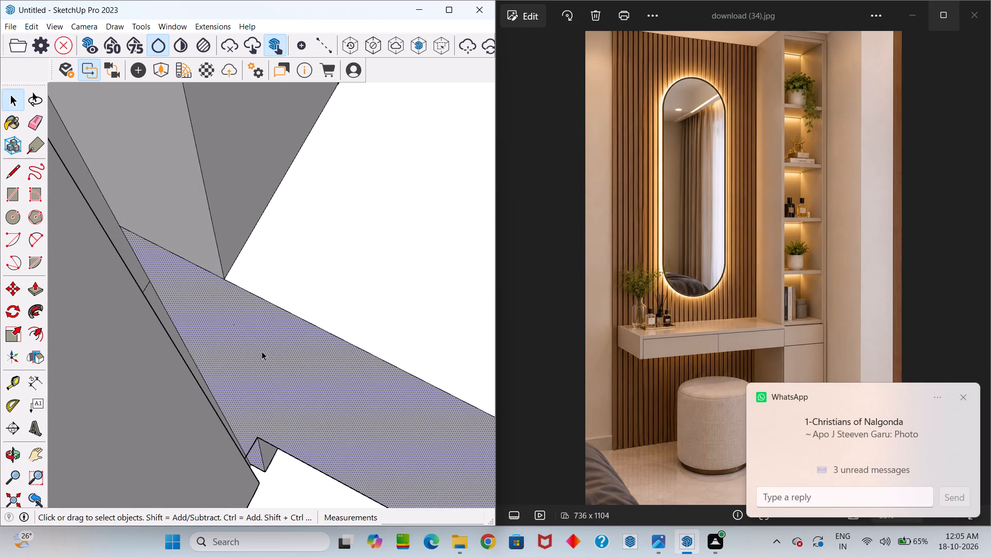
middle_drag(275, 345, 229, 287)
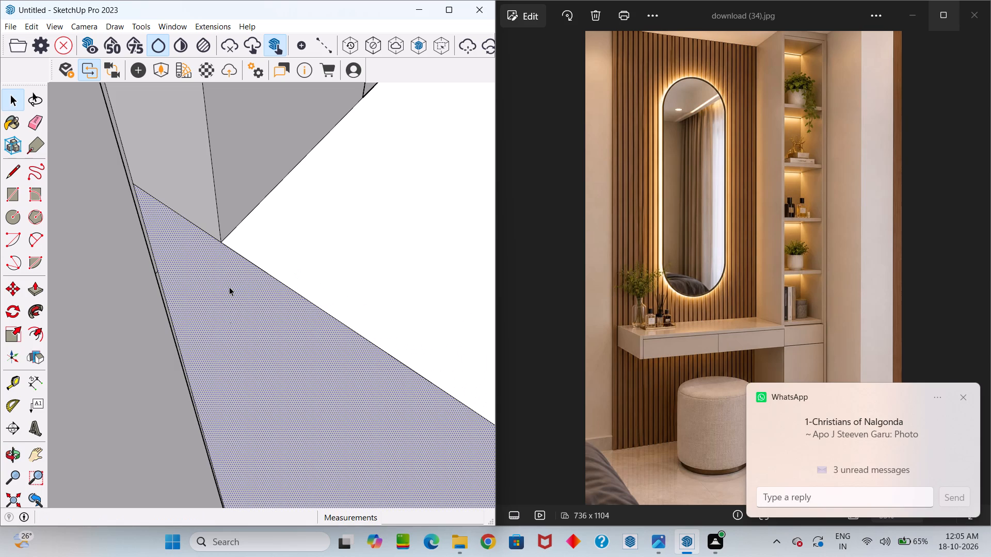
key(l)
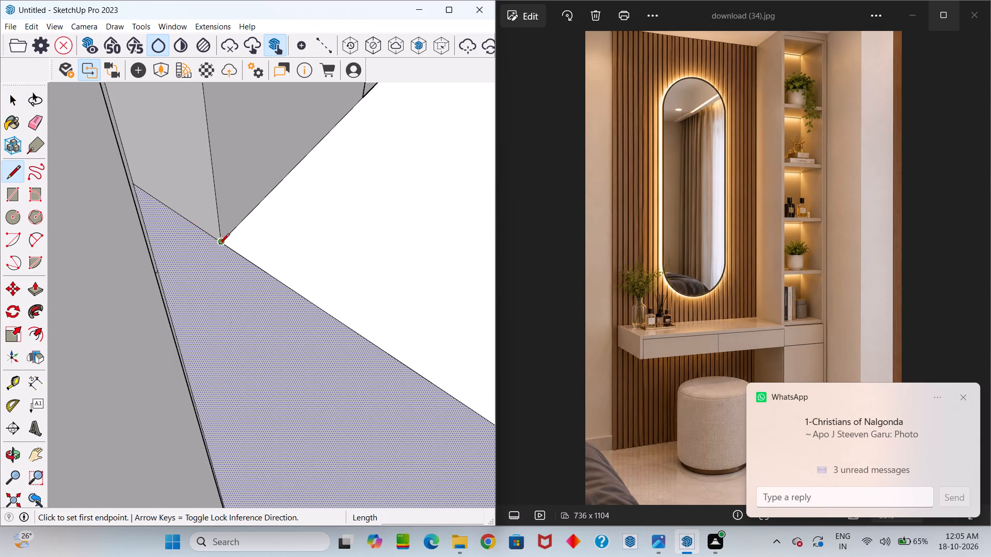
click(219, 245)
scroll(230, 294, down, 9)
middle_drag(242, 322, 267, 177)
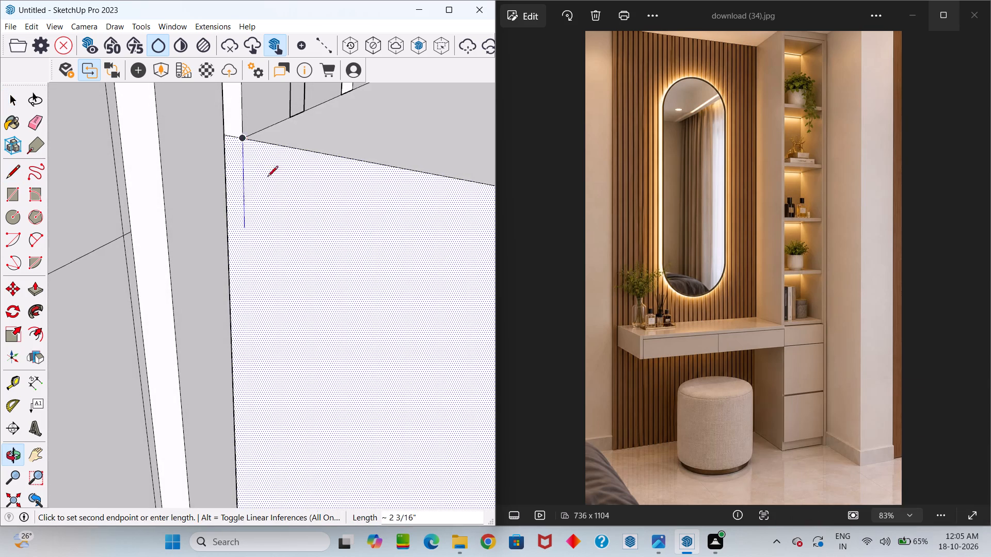
middle_drag(267, 177, 269, 175)
scroll(258, 388, down, 10)
scroll(256, 466, up, 4)
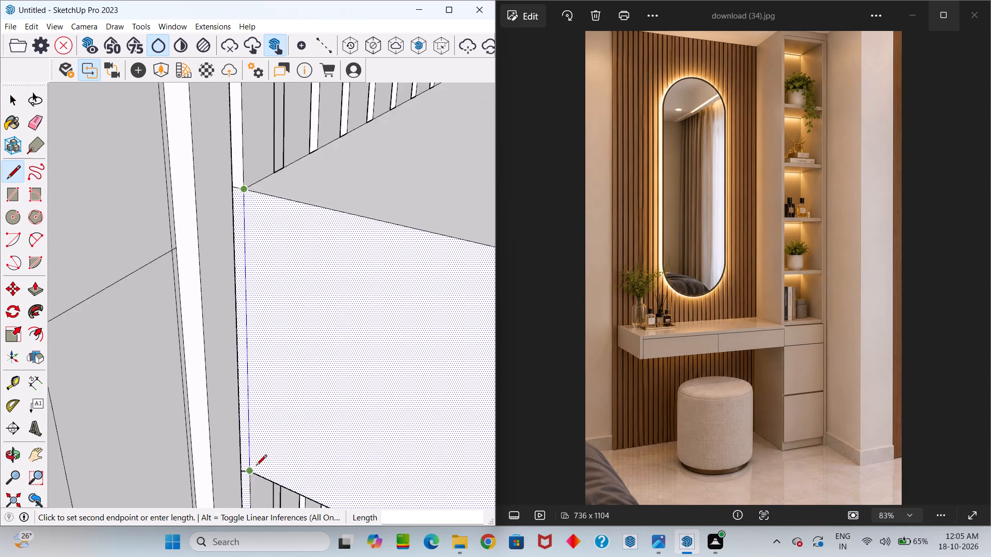
scroll(256, 466, up, 6)
click(246, 476)
key(space)
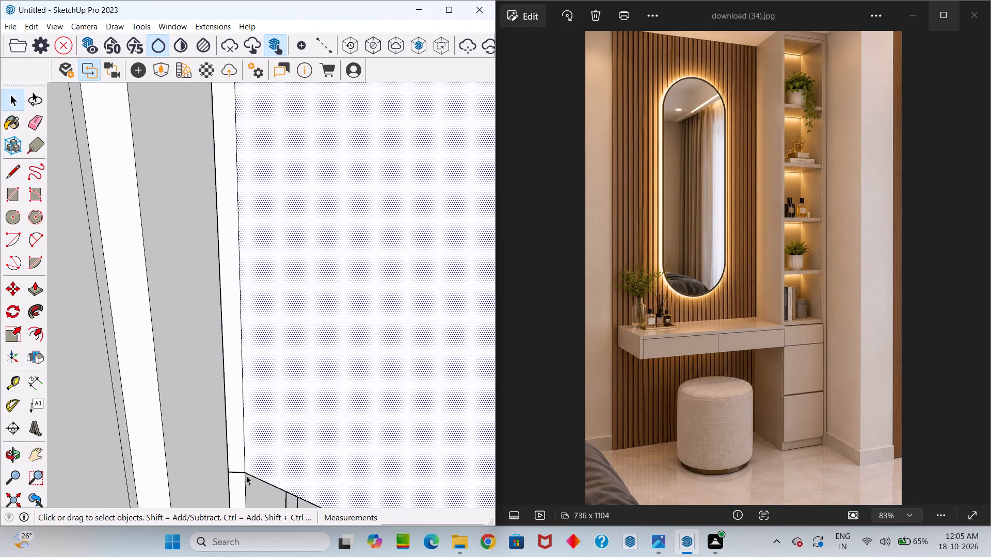
Delete the short line between the lower back corner of the counter's end face and the fluted wall's outer edge.
scroll(246, 475, down, 4)
scroll(232, 474, up, 11)
click(250, 468)
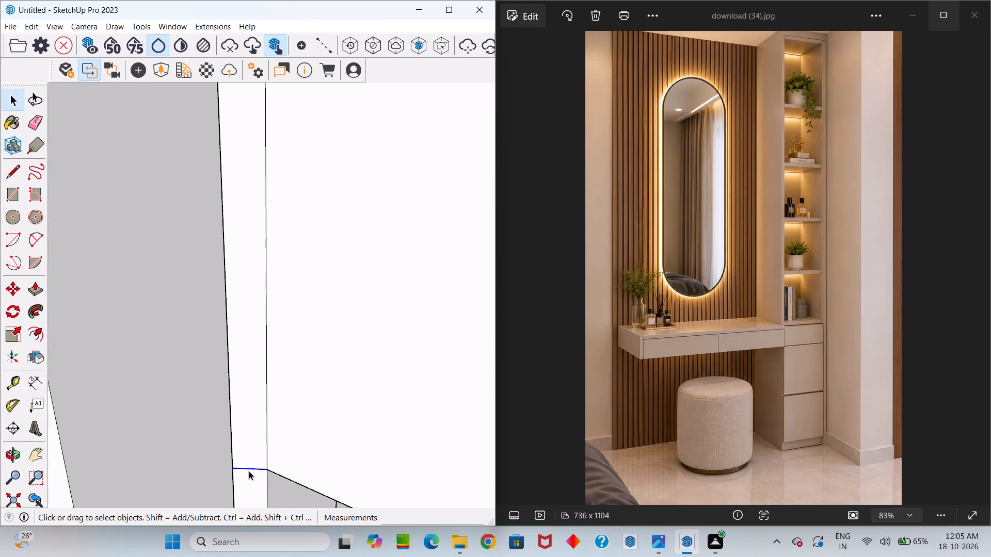
middle_drag(245, 473, 198, 520)
key(Delete)
scroll(217, 450, down, 14)
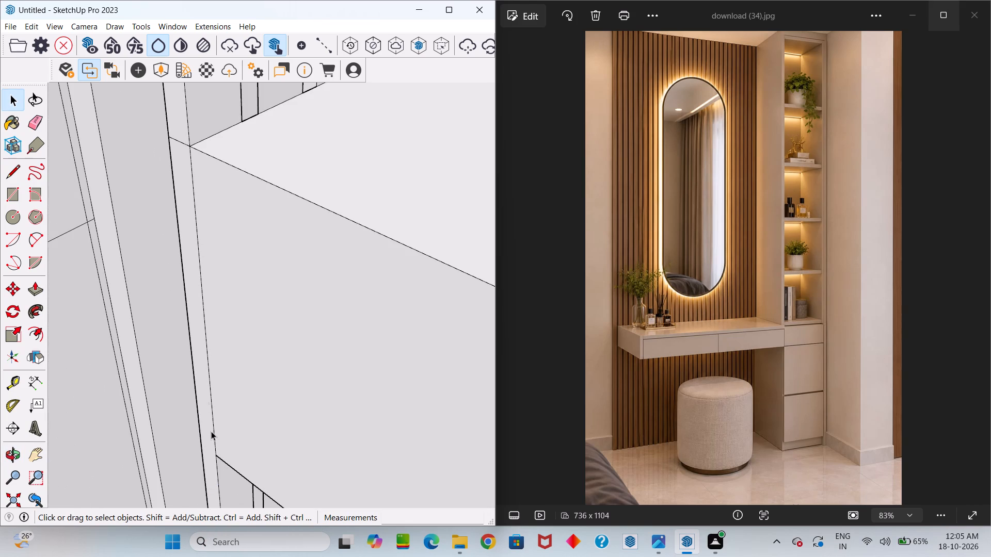
Erase the short line at the counter end face's upper back corner and the small leftover edge just below it on the fluted wall.
scroll(201, 226, up, 3)
middle_drag(183, 208, 319, 236)
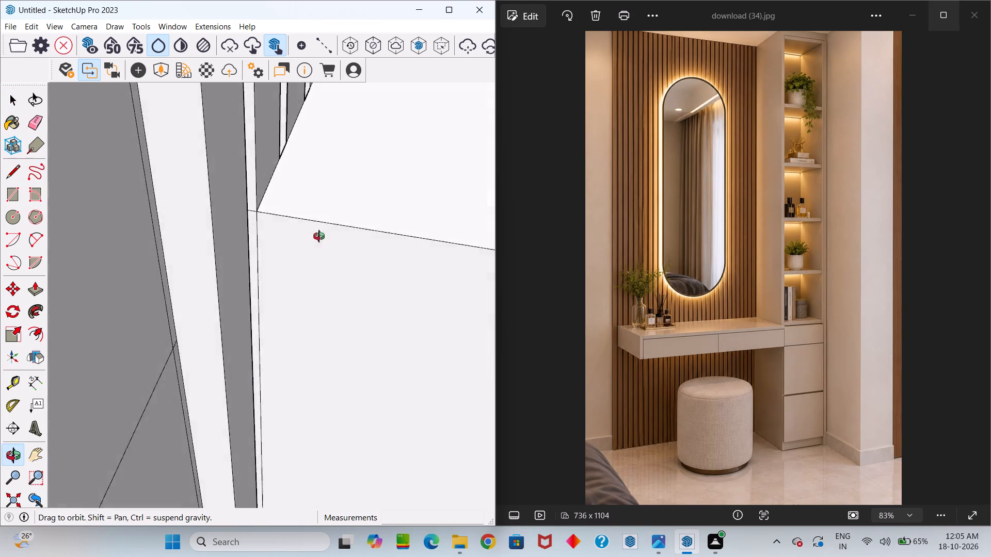
middle_drag(319, 236, 249, 245)
scroll(246, 237, down, 15)
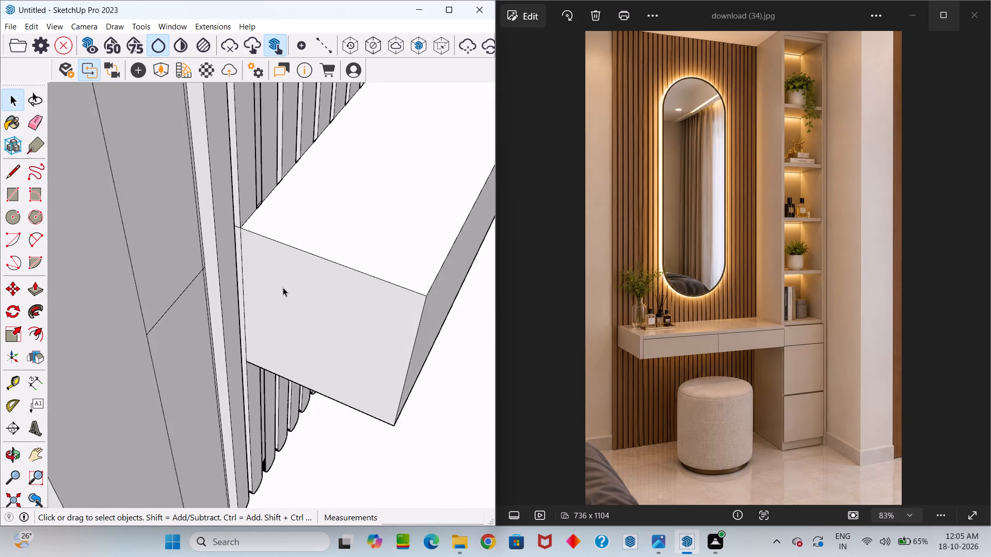
middle_drag(281, 287, 174, 267)
scroll(142, 150, up, 10)
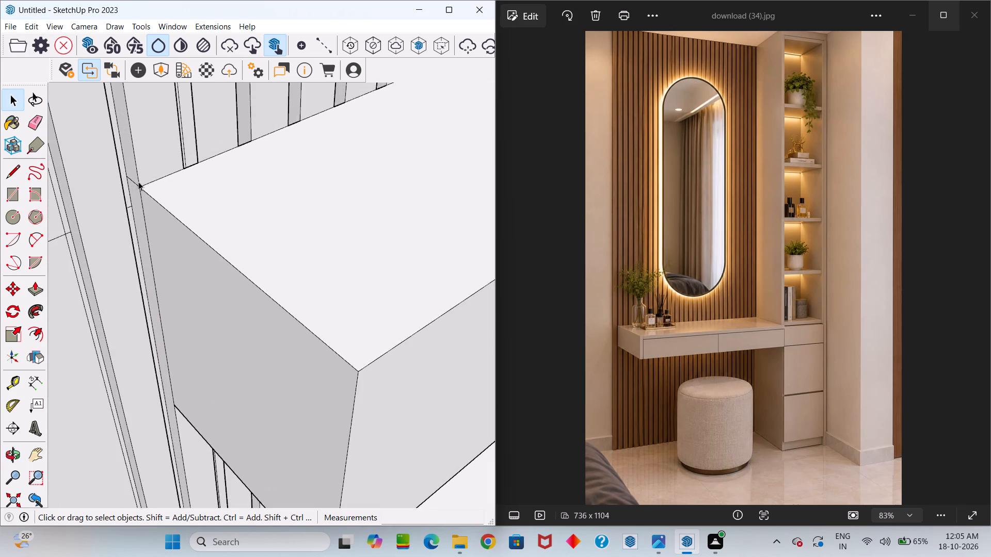
scroll(138, 182, up, 4)
key(e)
scroll(136, 184, up, 5)
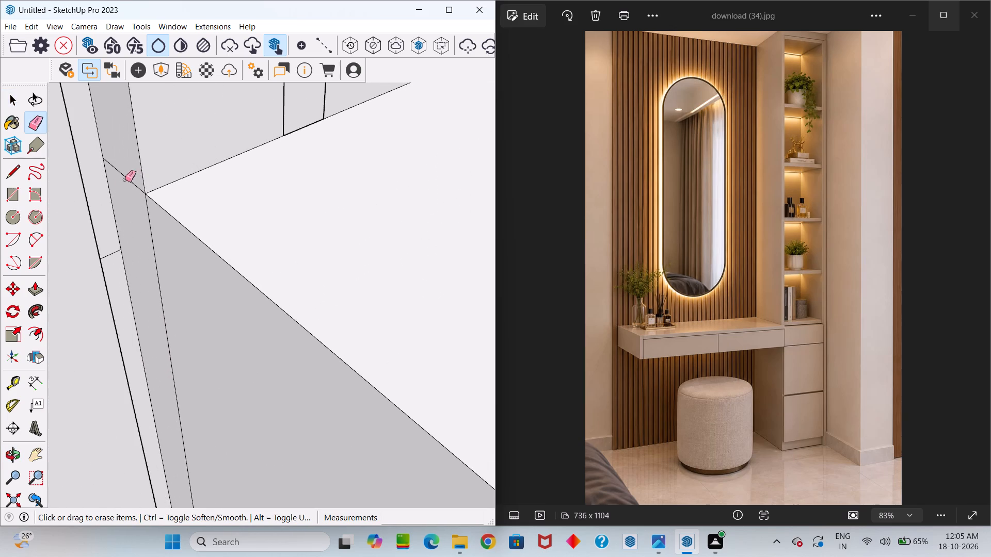
click(123, 177)
scroll(129, 184, down, 13)
scroll(134, 224, up, 5)
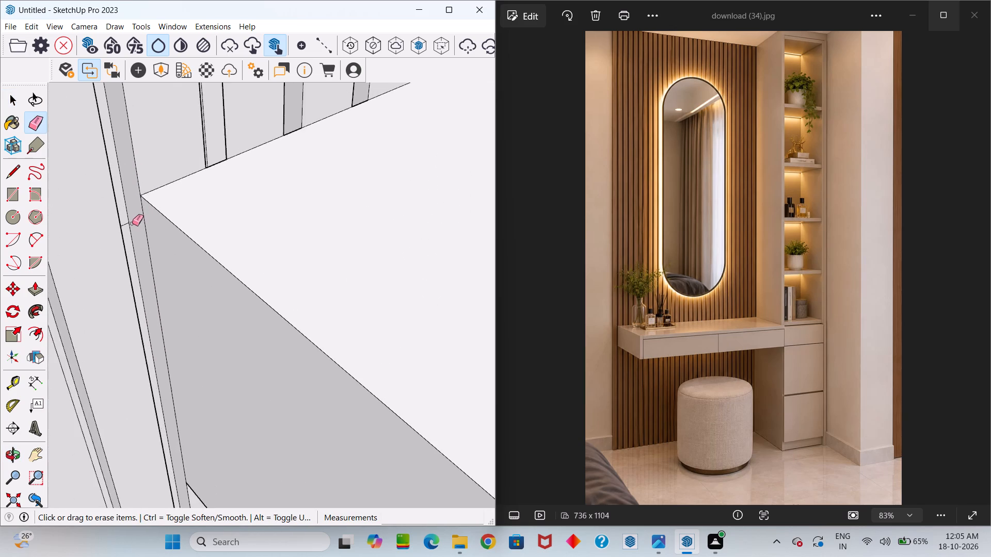
scroll(132, 223, up, 12)
click(117, 227)
scroll(119, 228, down, 20)
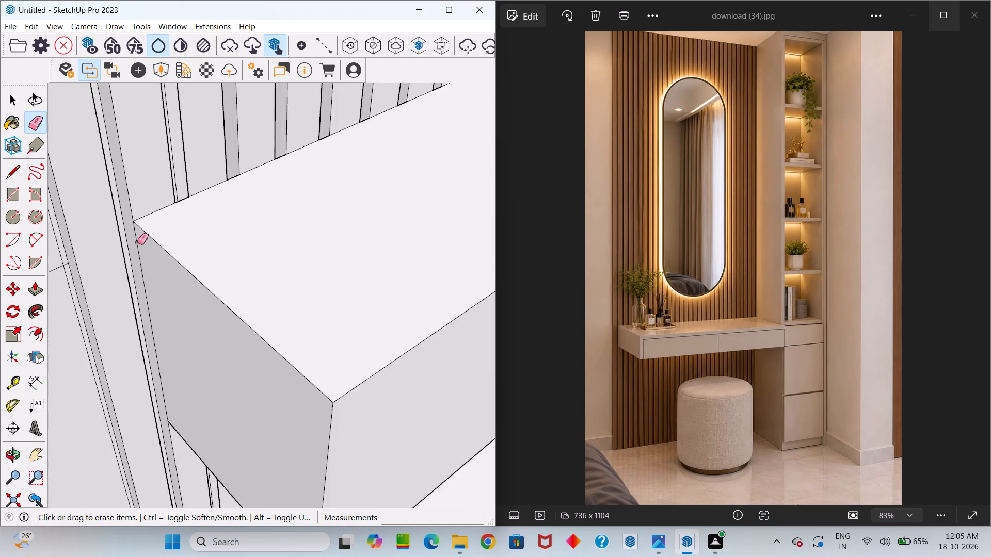
Erase the short horizontal line on the plain wall strip beside the fluted wall, near the counter's height.
scroll(137, 242, down, 17)
scroll(105, 247, up, 5)
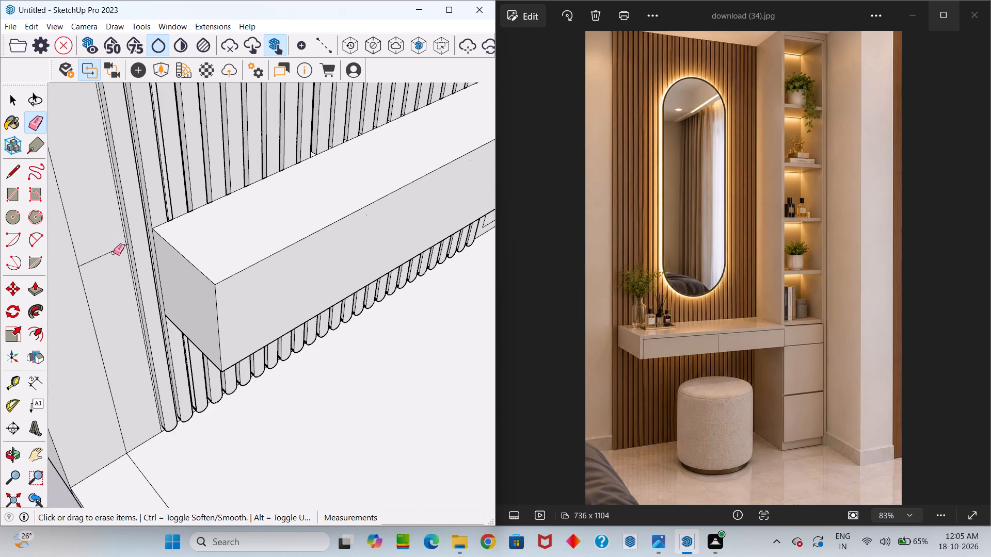
scroll(119, 256, down, 15)
middle_drag(150, 284, 18, 224)
scroll(141, 205, up, 4)
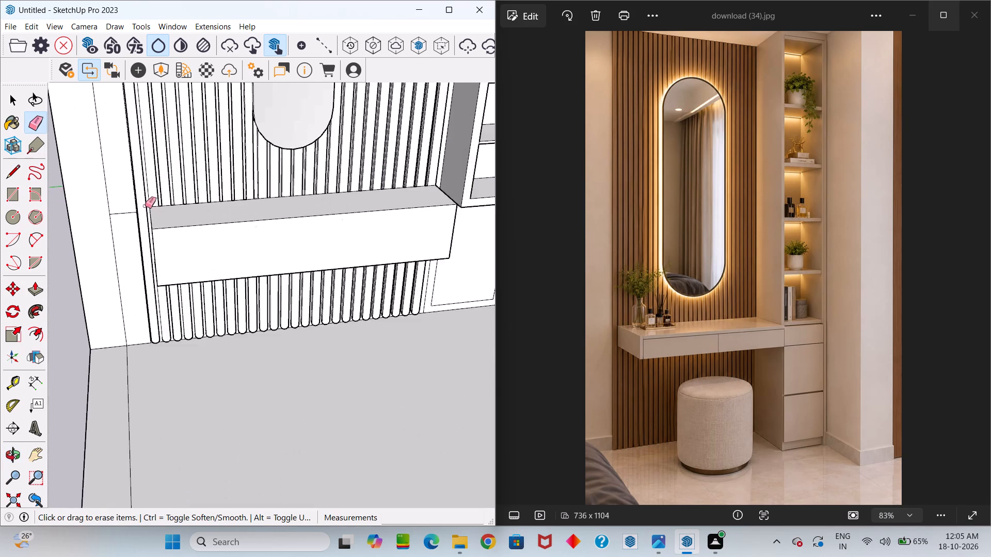
scroll(145, 206, up, 6)
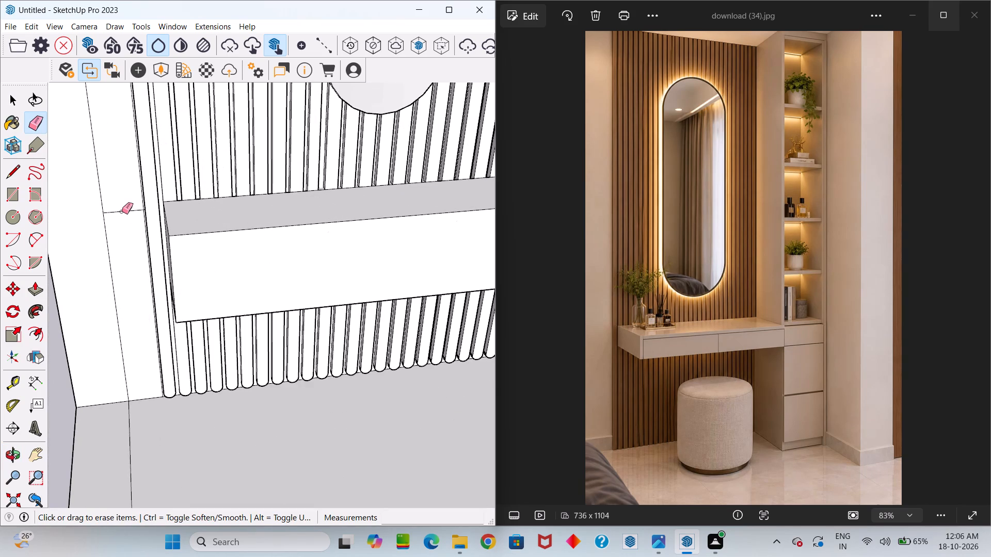
scroll(122, 235, down, 13)
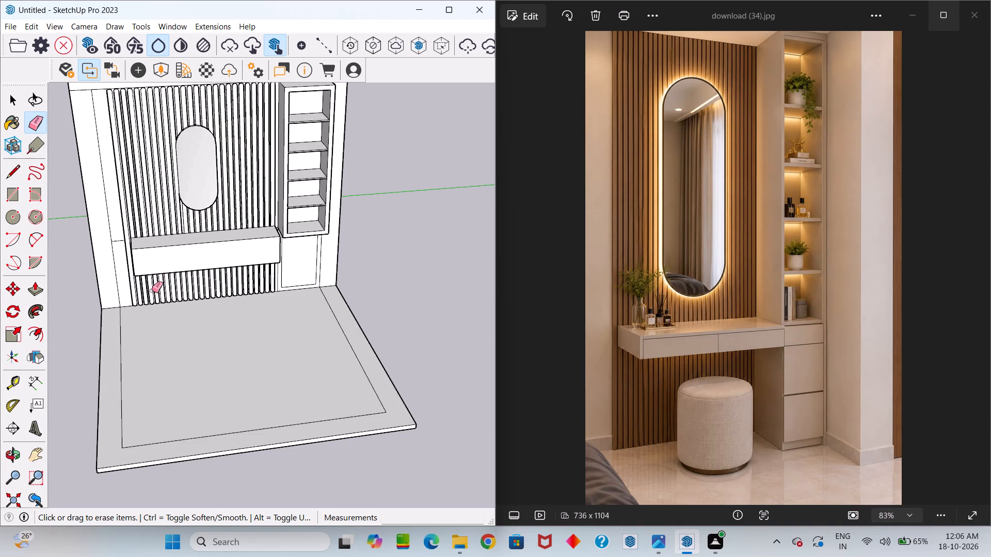
scroll(135, 268, up, 9)
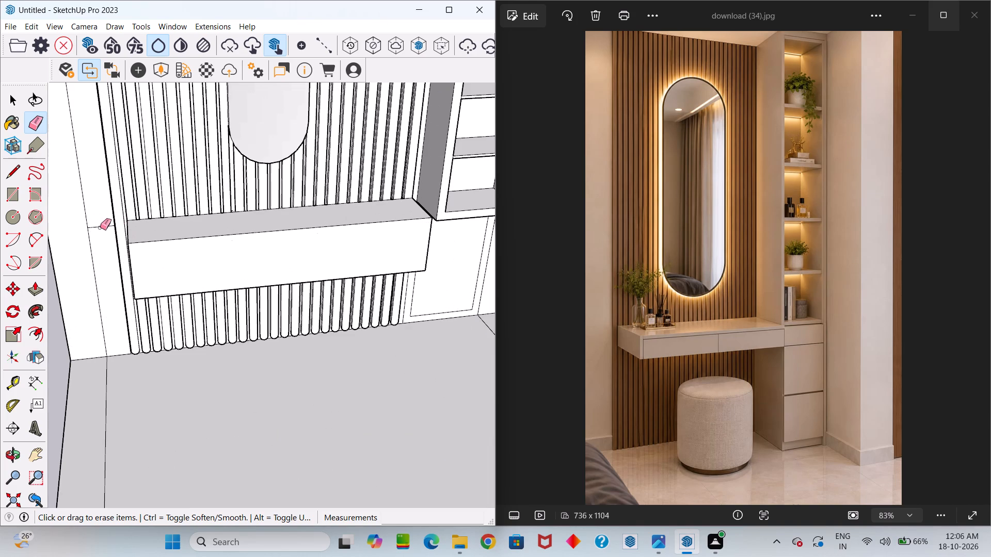
click(100, 227)
Push the counter's top face down by about 7/16".
scroll(98, 228, down, 16)
middle_drag(224, 261, 195, 159)
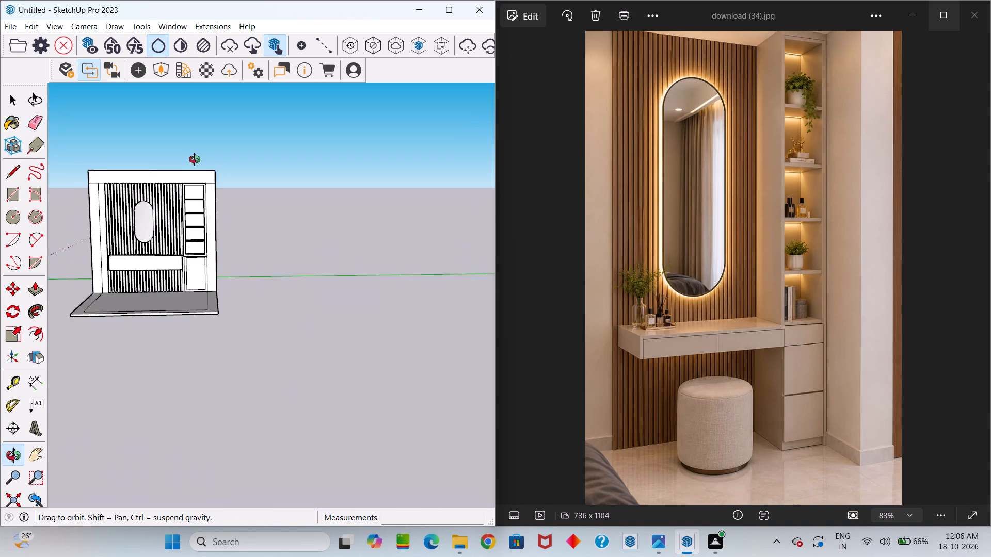
middle_drag(195, 159, 194, 165)
scroll(209, 256, up, 8)
middle_drag(193, 292, 119, 289)
scroll(183, 268, up, 4)
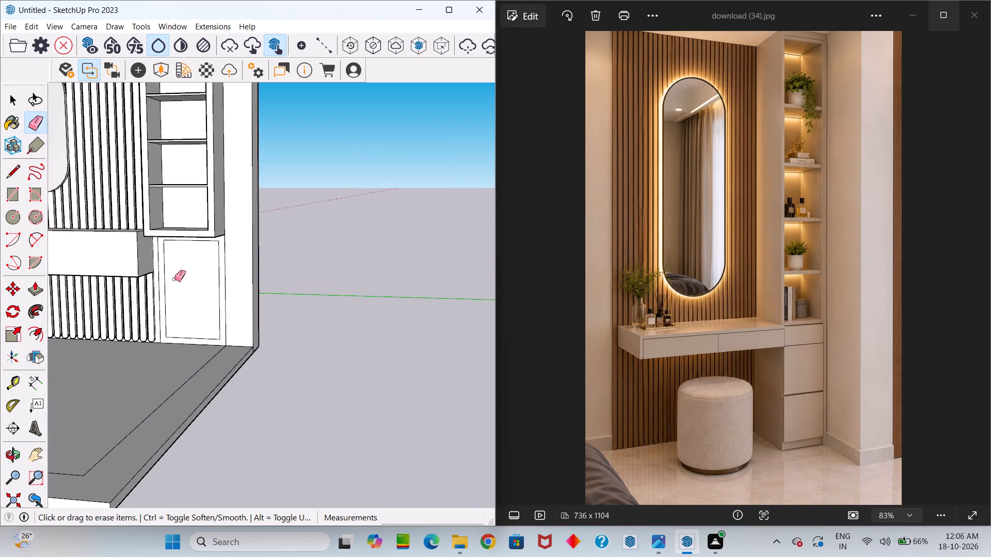
middle_drag(175, 287, 170, 339)
middle_drag(171, 334, 277, 300)
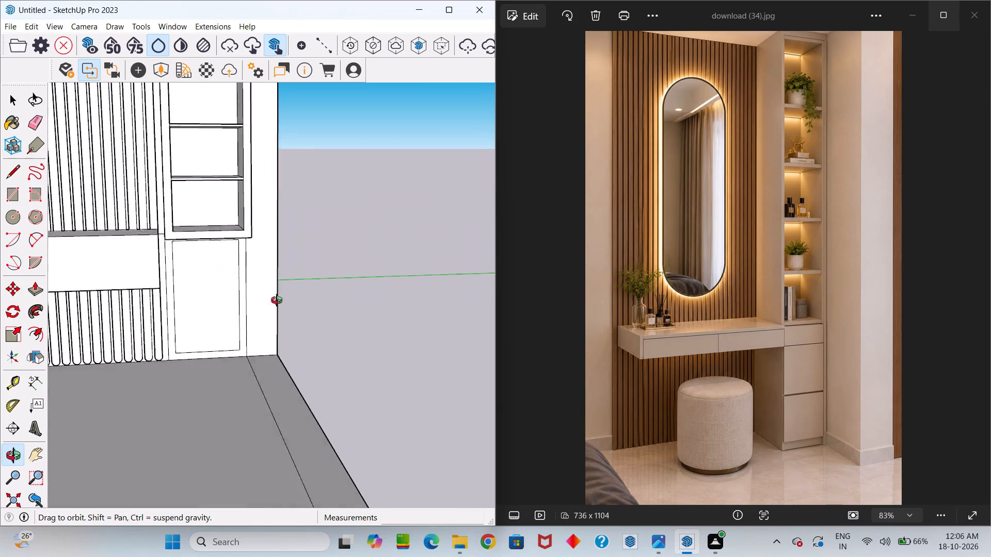
middle_drag(277, 300, 210, 307)
middle_drag(211, 310, 220, 319)
middle_drag(255, 331, 452, 422)
key(space)
scroll(159, 308, up, 3)
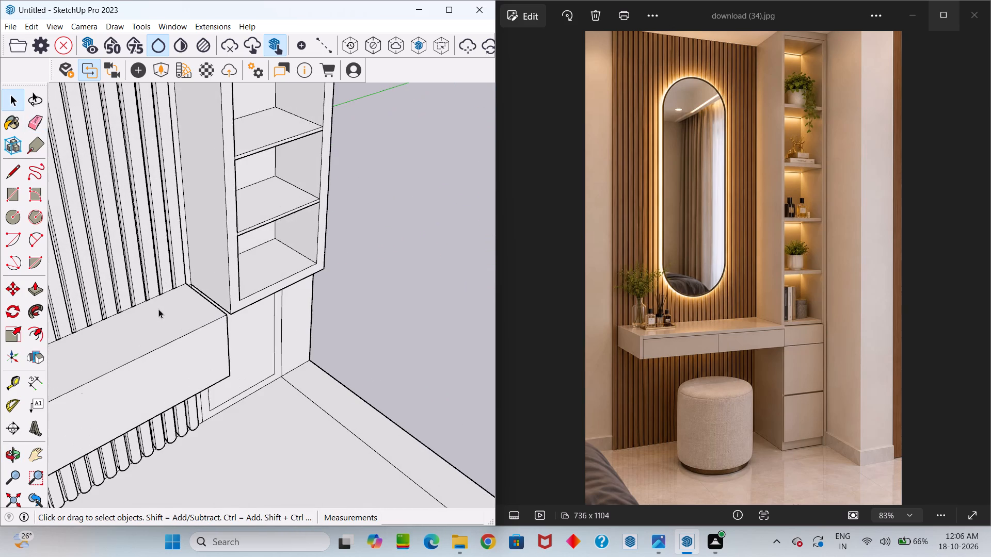
scroll(158, 309, up, 1)
click(165, 326)
key(p)
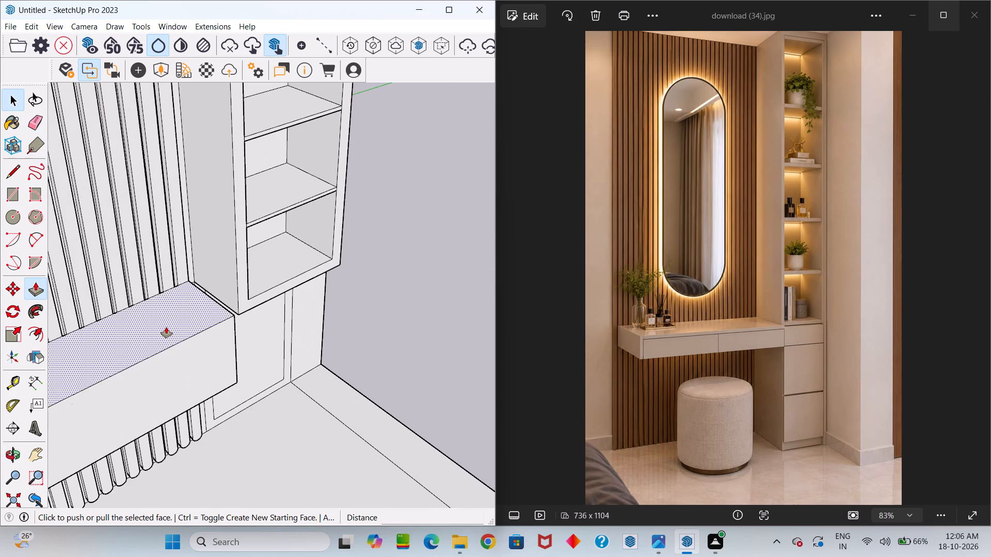
click(166, 327)
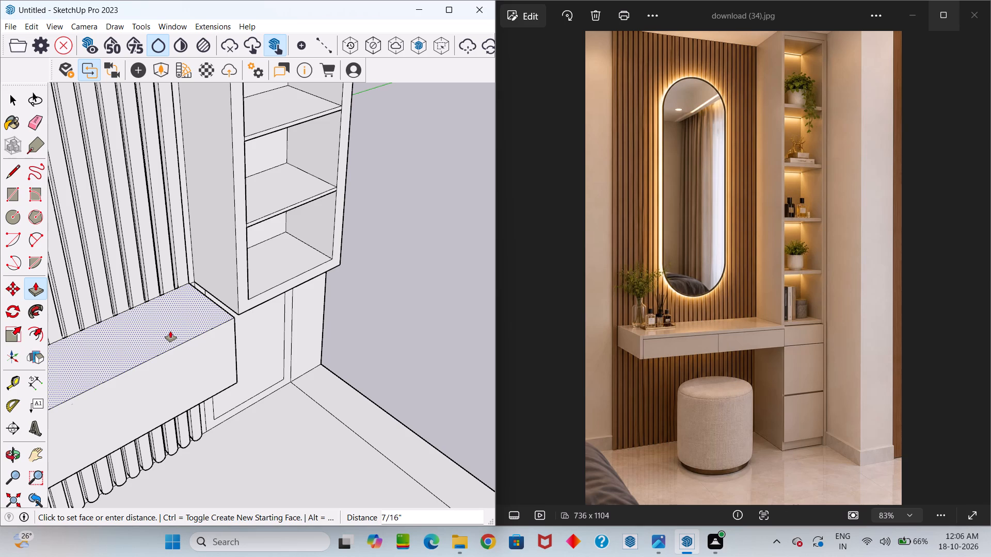
click(173, 333)
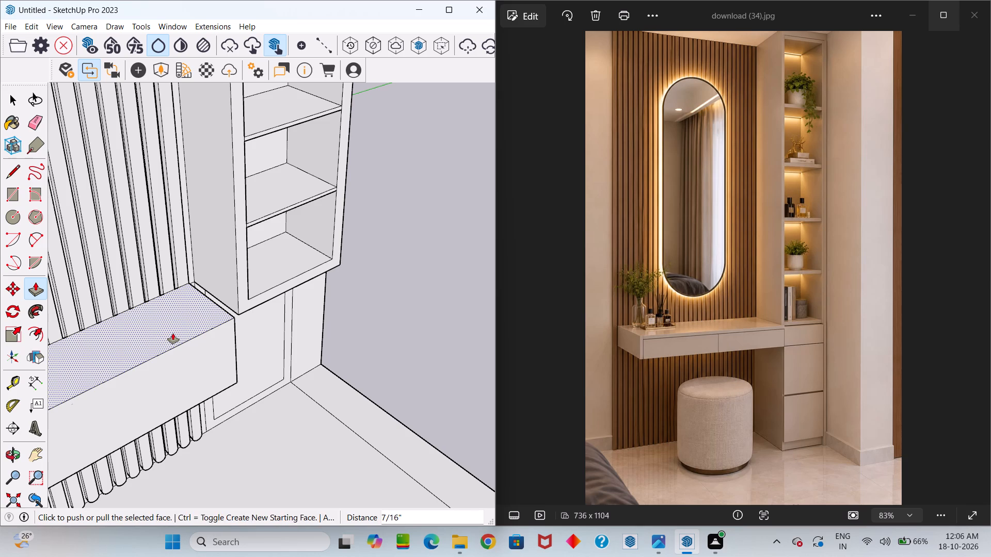
Push the counter's top face down by about another 1" and check its height against the shelf unit and the cabinet below.
middle_drag(171, 329, 70, 339)
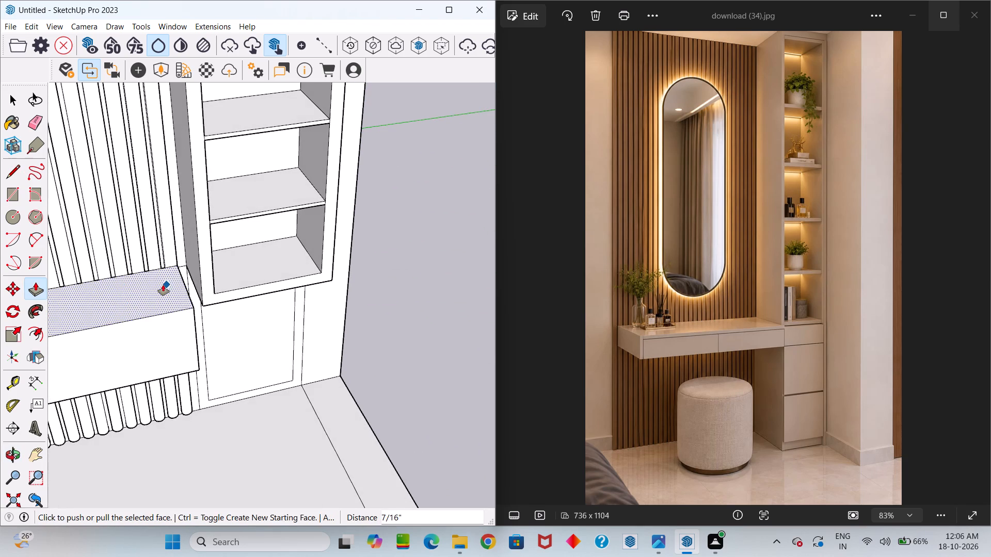
click(163, 285)
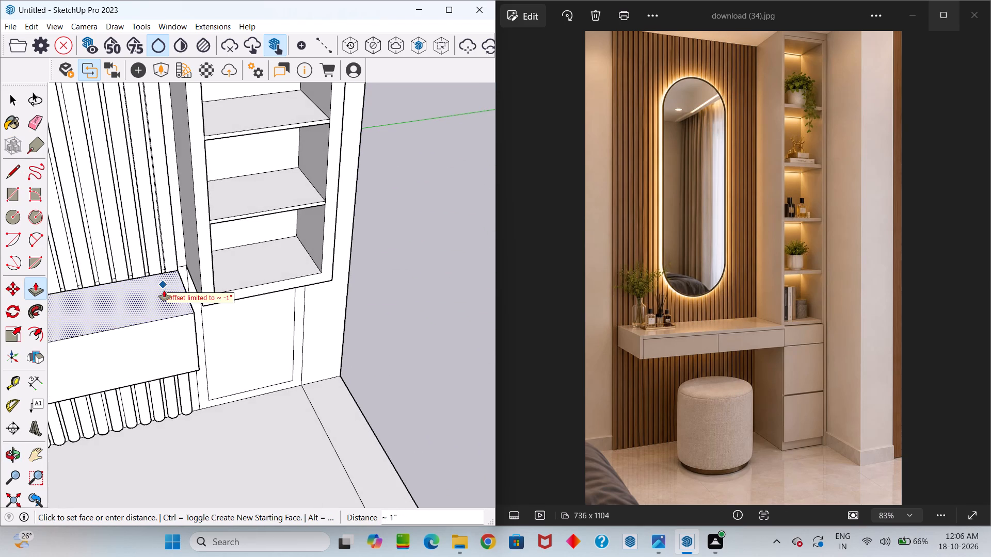
click(164, 290)
middle_drag(168, 294, 121, 228)
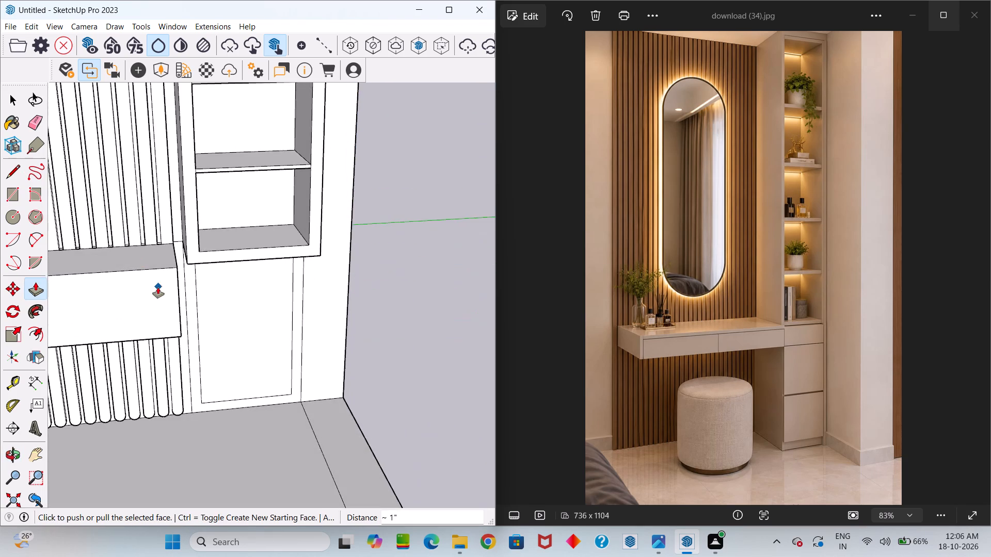
scroll(158, 287, down, 7)
middle_drag(193, 291, 51, 185)
scroll(163, 258, up, 9)
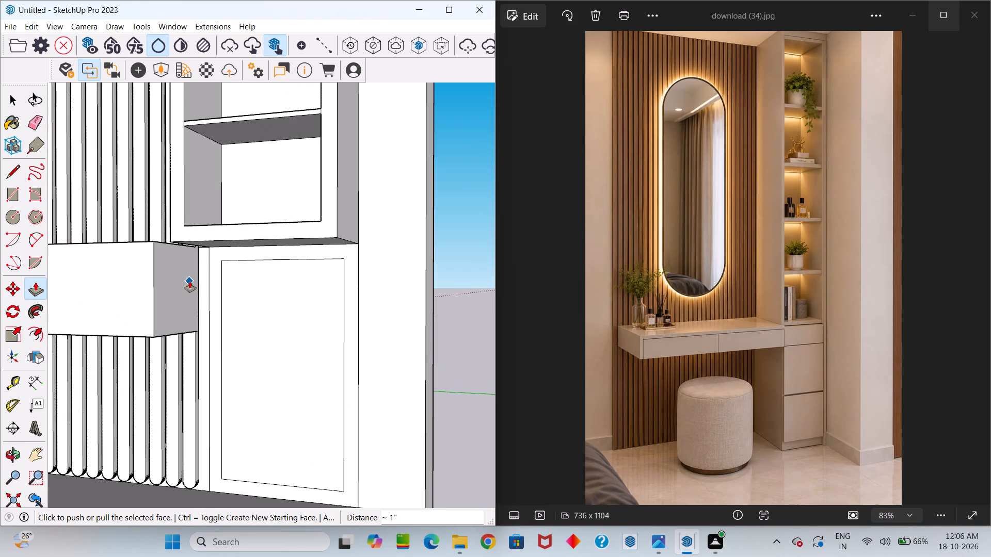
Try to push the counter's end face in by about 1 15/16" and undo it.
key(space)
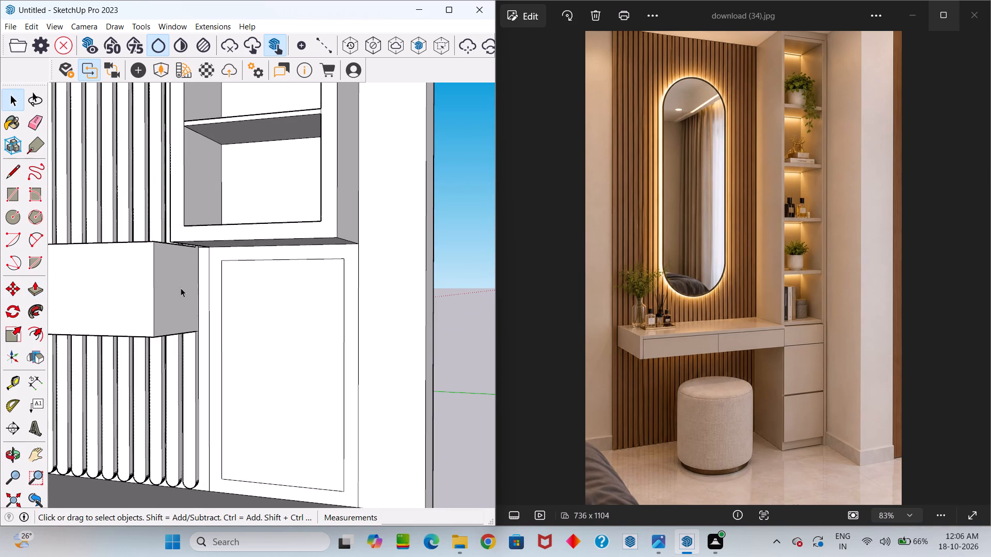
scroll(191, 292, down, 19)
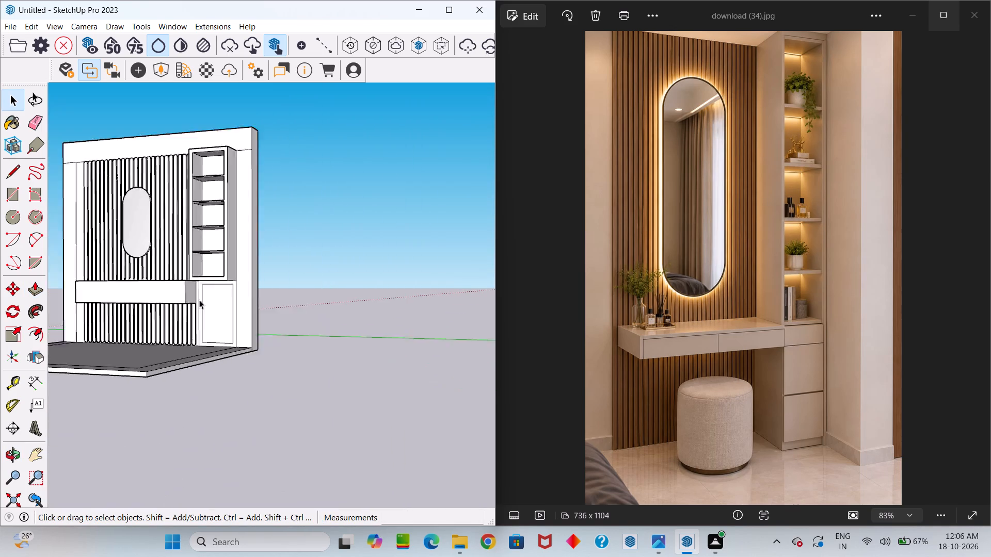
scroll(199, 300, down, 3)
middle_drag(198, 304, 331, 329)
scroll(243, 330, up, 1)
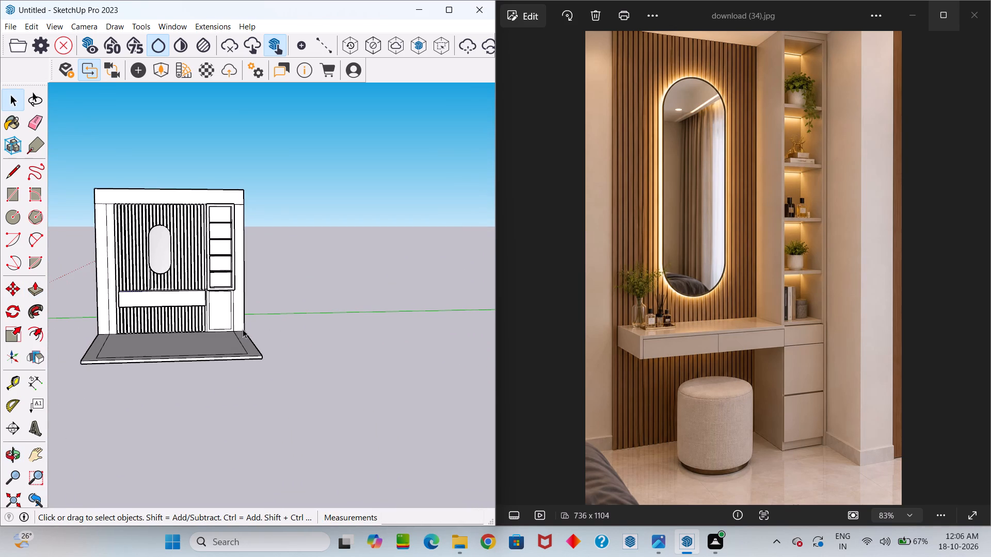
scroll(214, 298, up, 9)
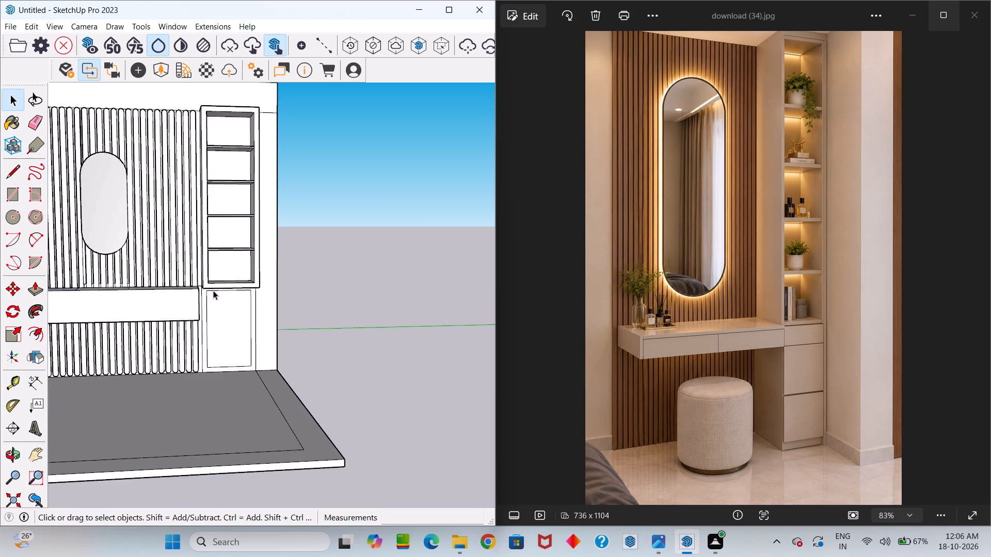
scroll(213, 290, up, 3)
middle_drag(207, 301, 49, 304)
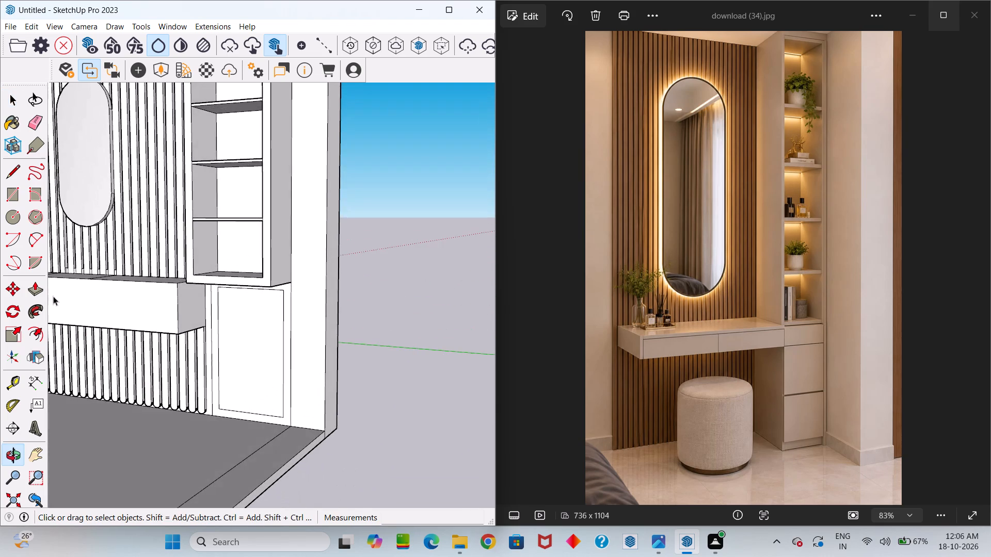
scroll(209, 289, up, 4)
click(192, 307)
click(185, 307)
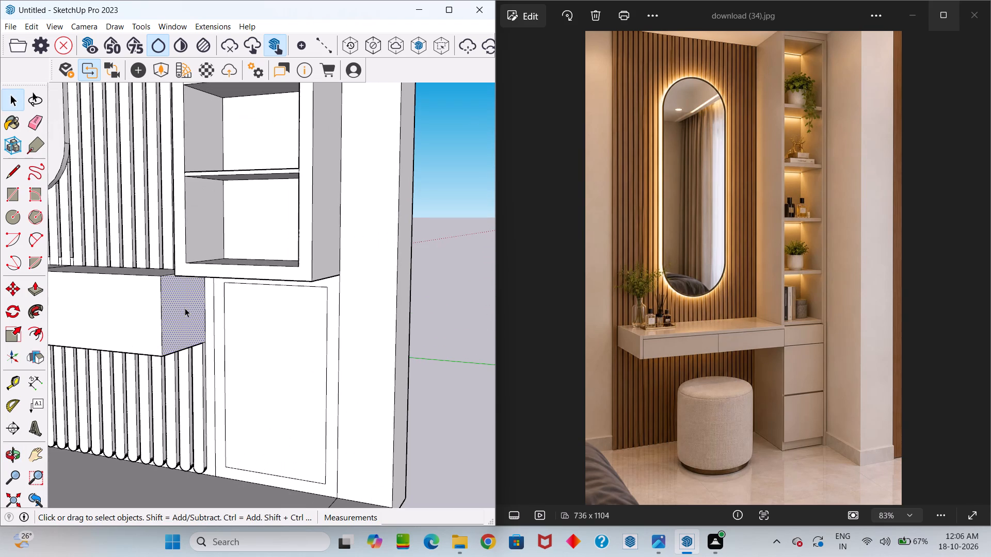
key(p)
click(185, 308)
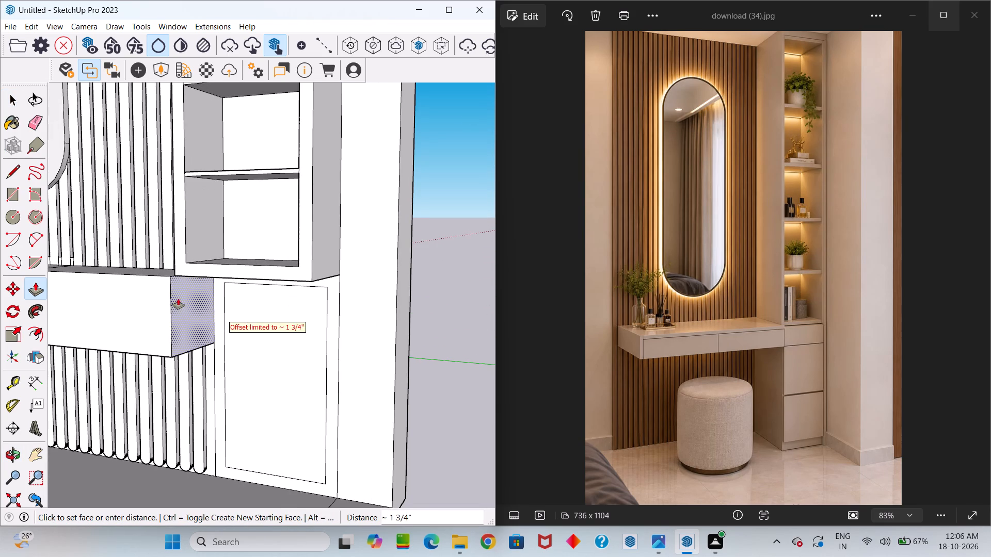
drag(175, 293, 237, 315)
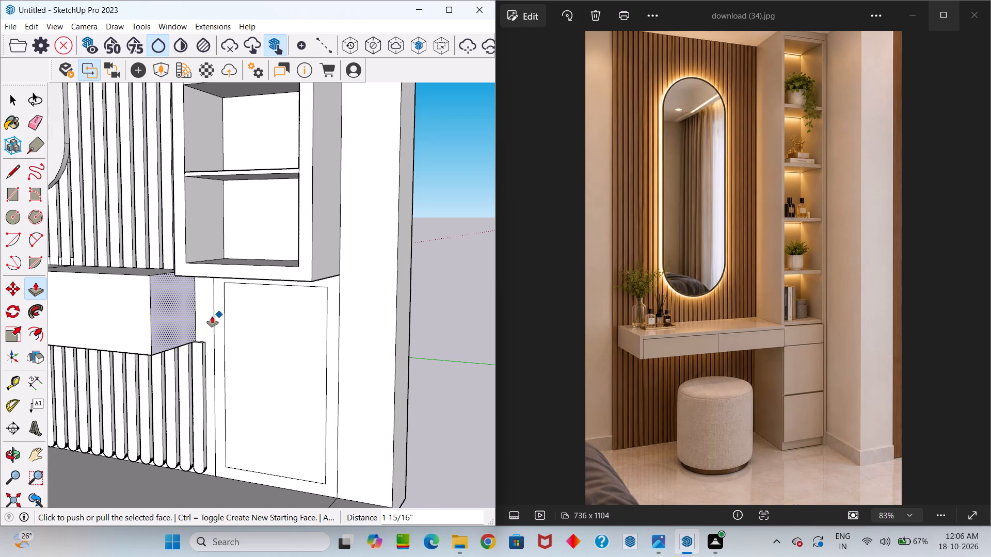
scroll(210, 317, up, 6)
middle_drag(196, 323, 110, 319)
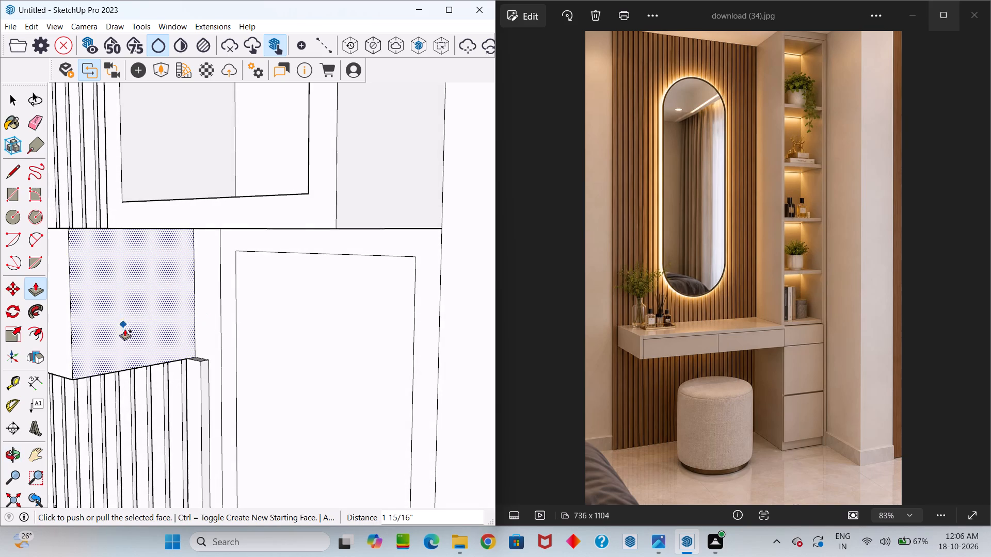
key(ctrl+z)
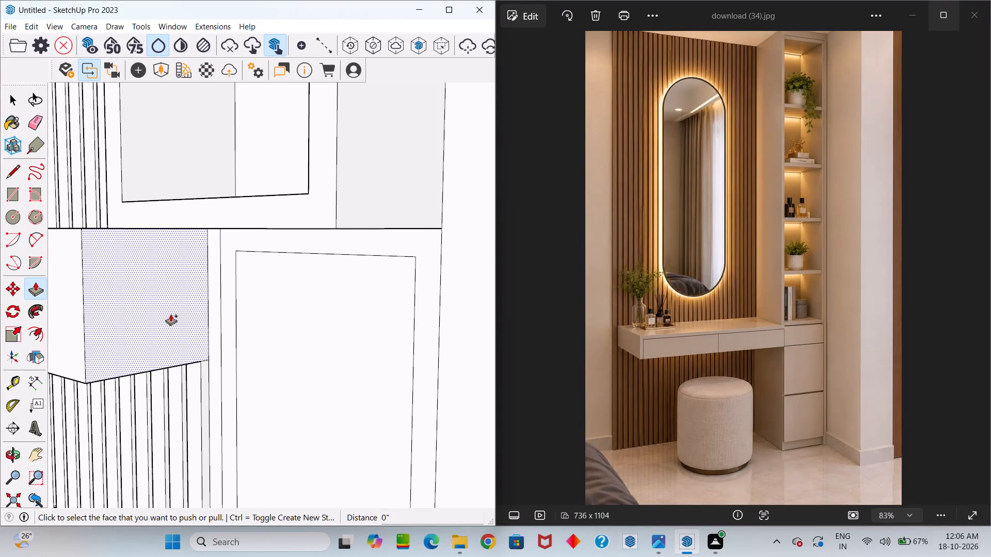
Draw a vertical line down the counter's end face near its back edge, separating a narrow back strip from the front part.
click(163, 312)
key(p)
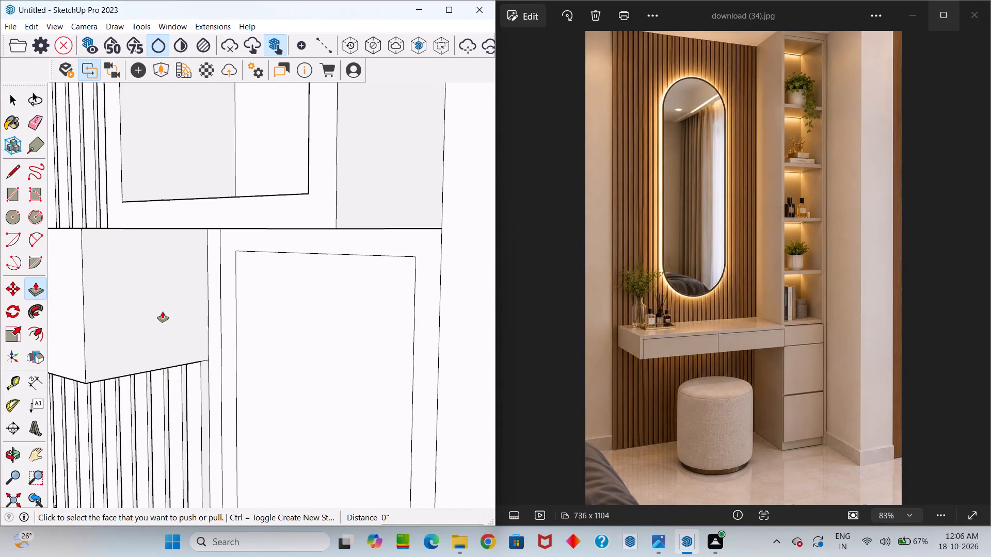
scroll(186, 355, up, 6)
middle_drag(206, 373, 46, 394)
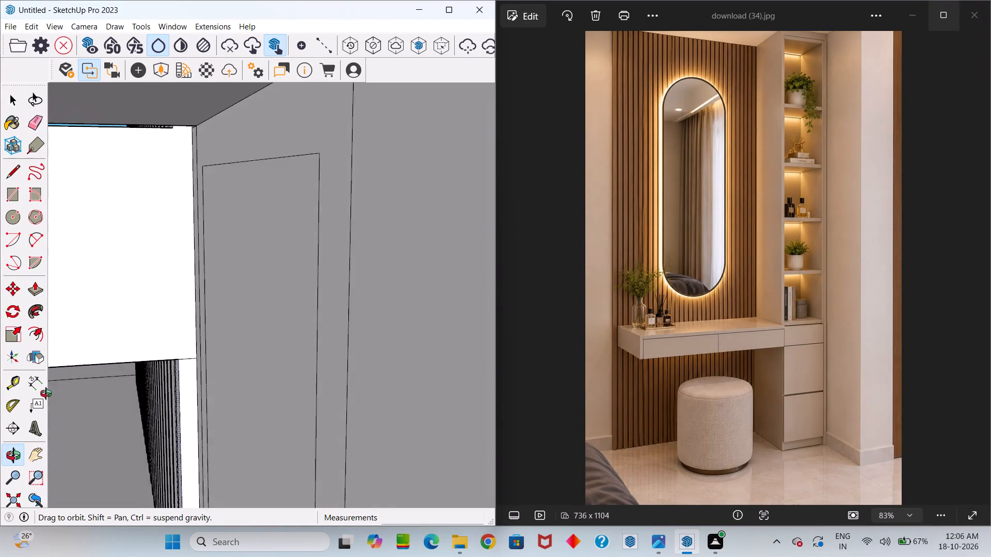
middle_drag(46, 394, 46, 369)
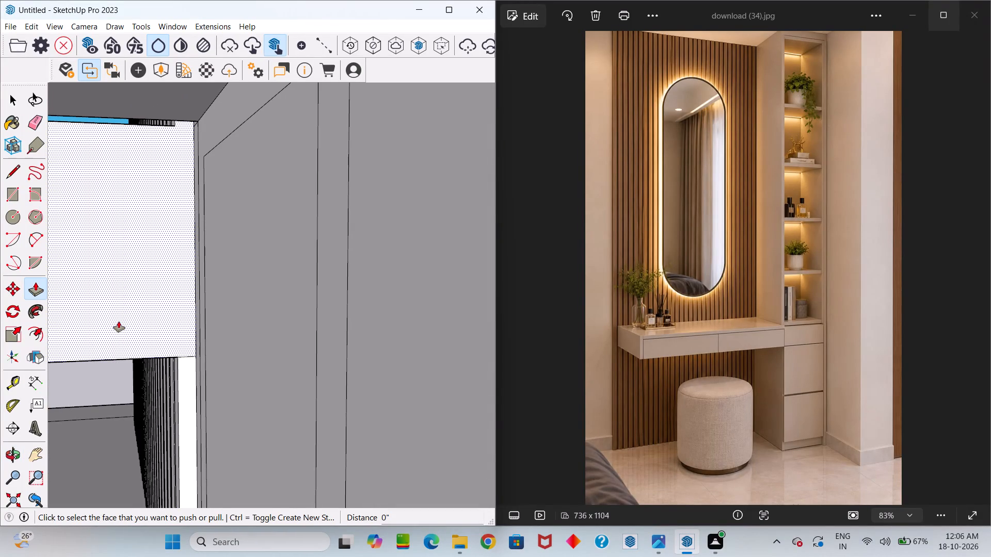
key(l)
click(175, 126)
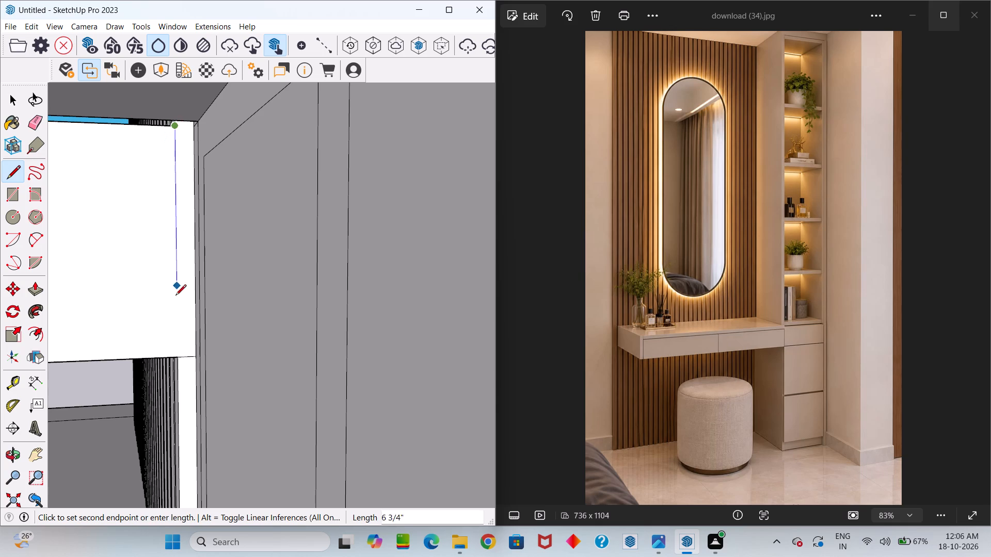
click(180, 361)
key(space)
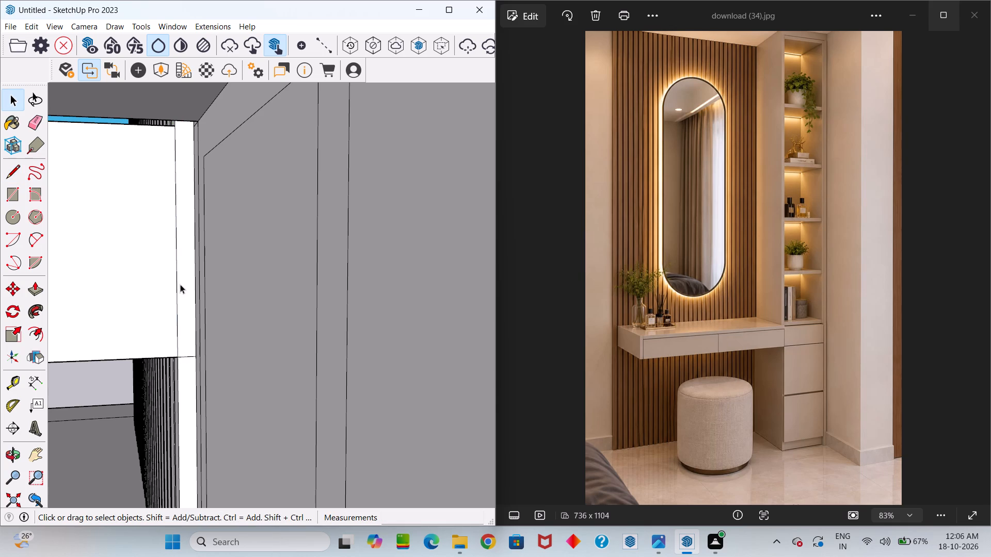
Pull the large front part of the counter's end face out about 2' 2 15/16", flush with the shelf unit's outer side.
middle_drag(181, 304, 246, 312)
click(227, 289)
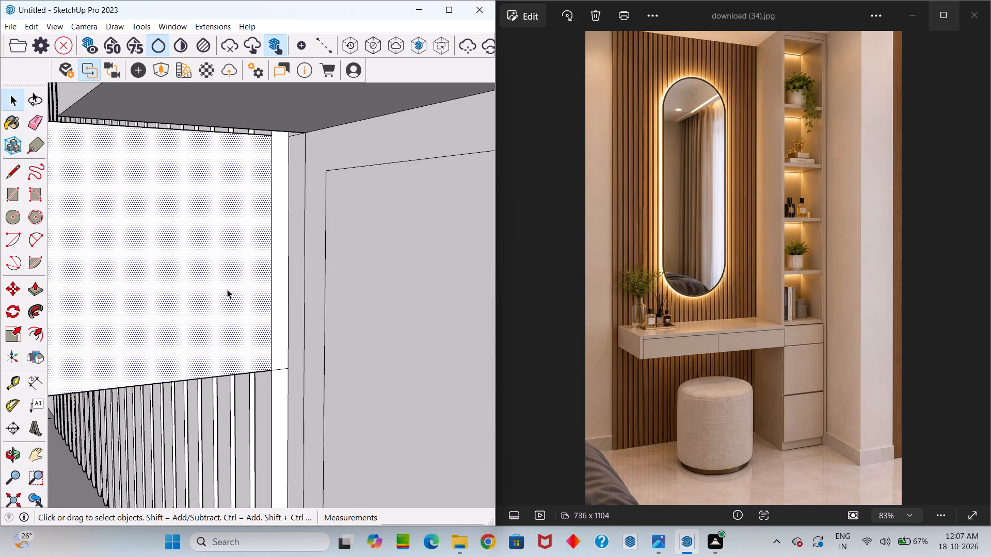
key(p)
click(227, 289)
scroll(234, 325, down, 5)
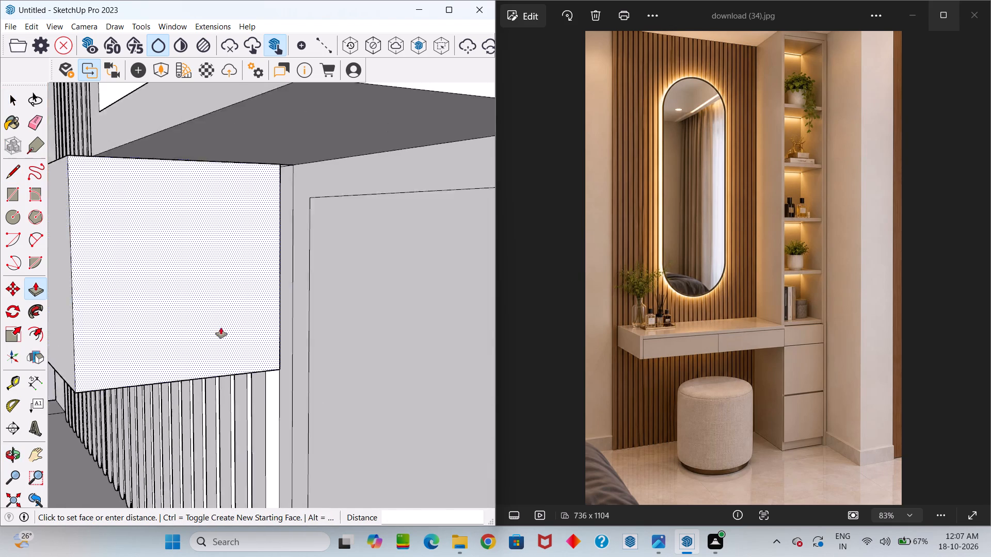
scroll(221, 327, down, 8)
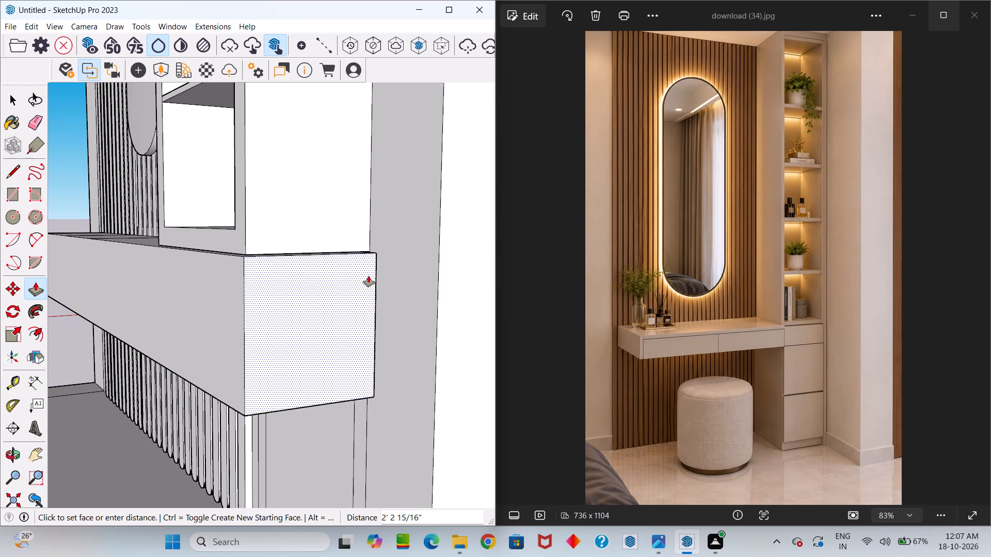
click(366, 244)
middle_drag(358, 297, 290, 292)
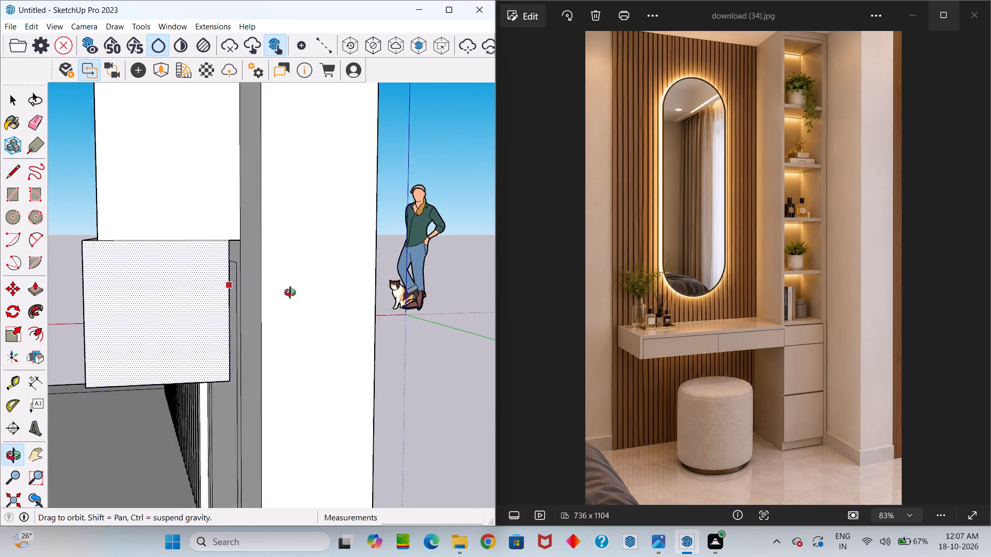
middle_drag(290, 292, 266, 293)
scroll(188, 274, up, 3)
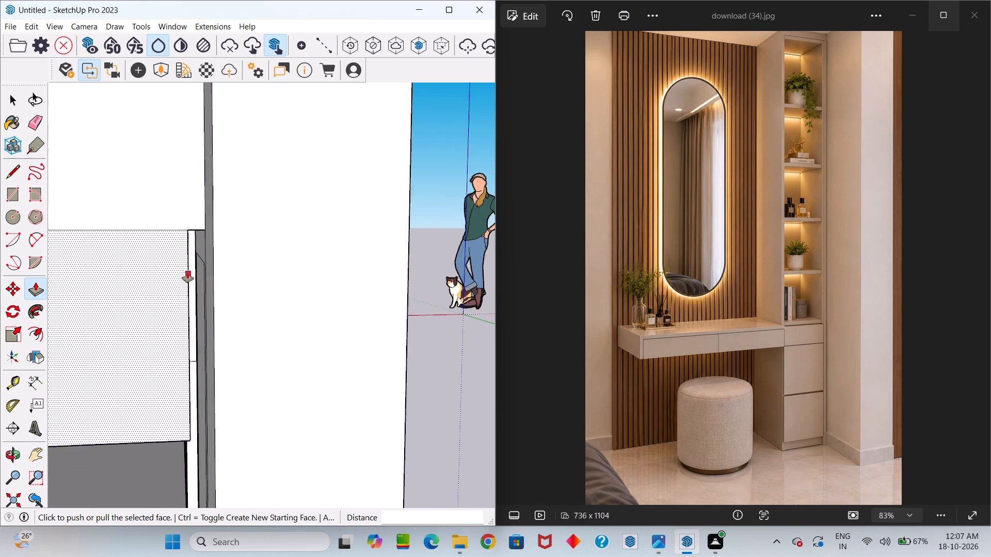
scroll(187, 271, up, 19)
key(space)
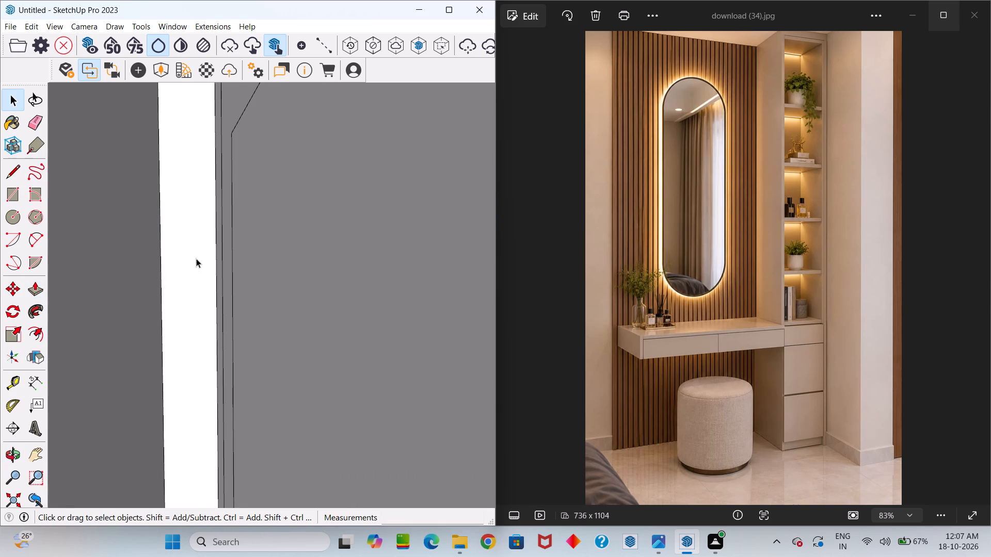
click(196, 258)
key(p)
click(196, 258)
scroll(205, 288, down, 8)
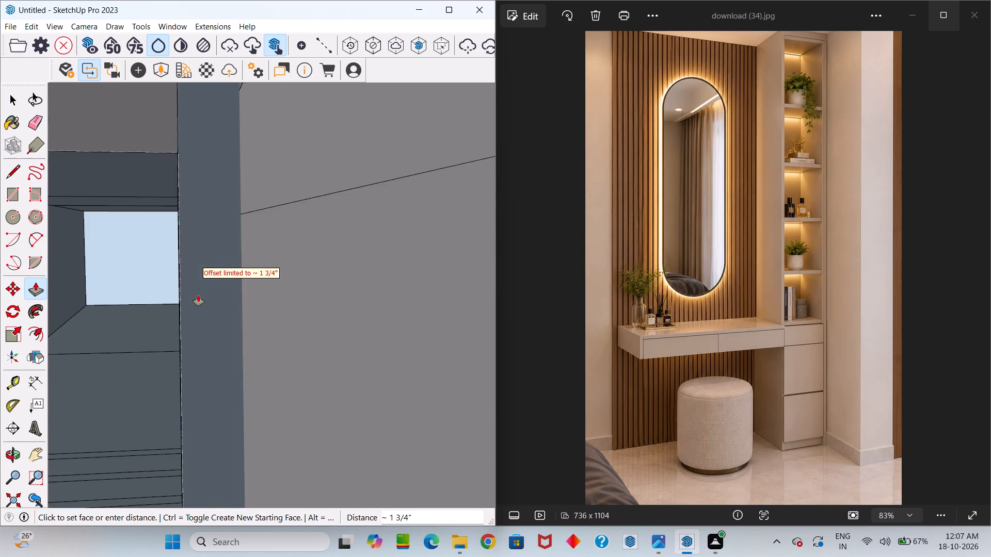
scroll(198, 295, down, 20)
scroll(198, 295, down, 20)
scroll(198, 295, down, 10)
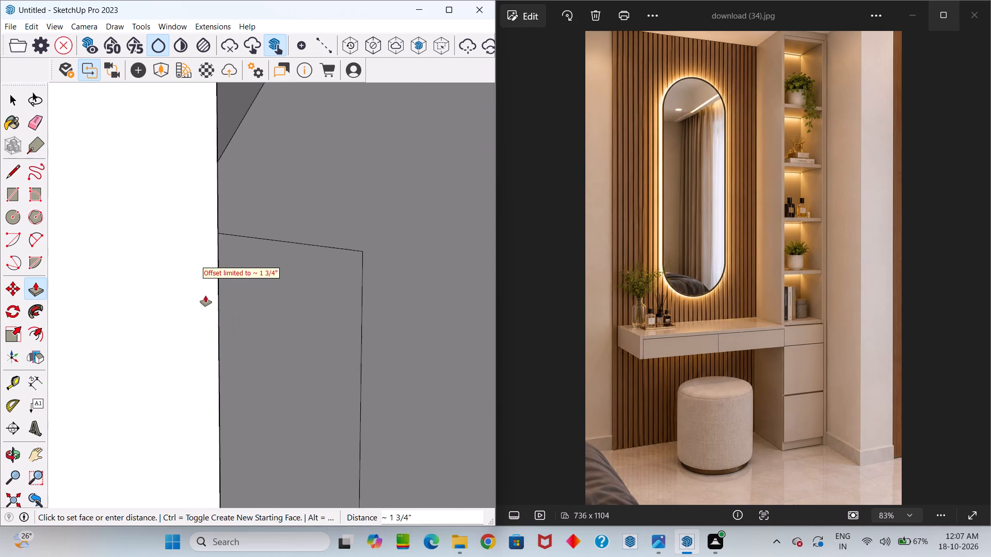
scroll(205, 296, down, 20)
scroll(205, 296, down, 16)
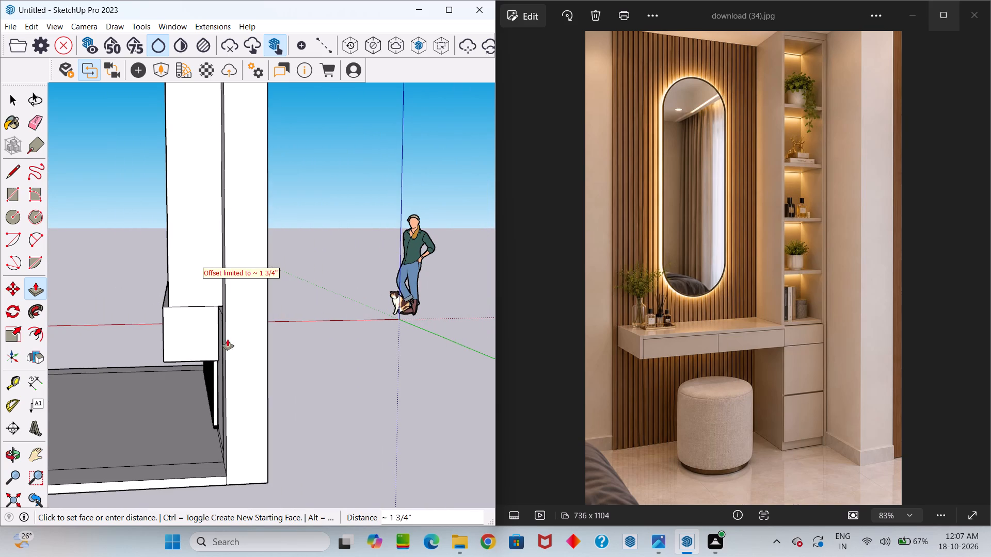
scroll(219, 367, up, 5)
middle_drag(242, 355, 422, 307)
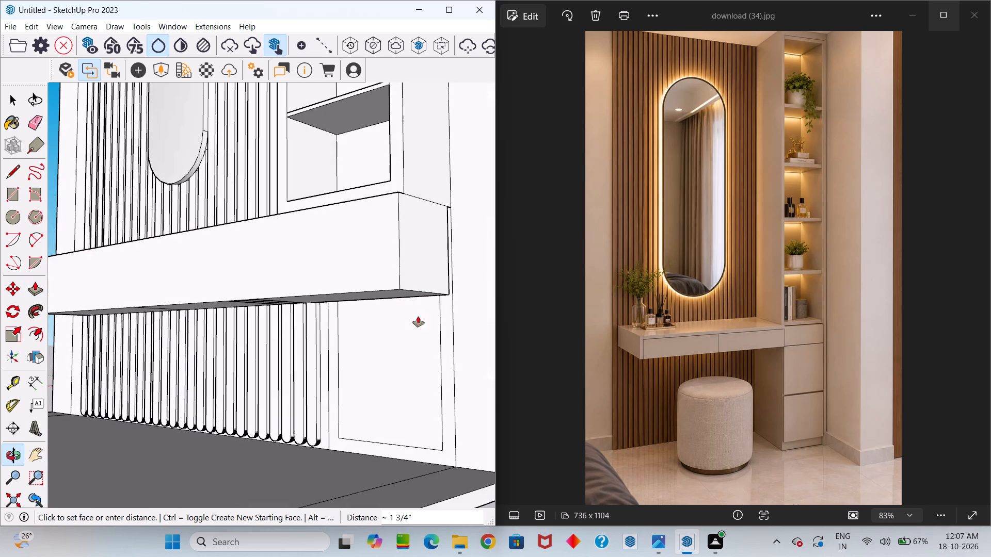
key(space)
Examine the narrow gap between the back of the counter's extended end and the cabinet front.
middle_drag(380, 335, 376, 376)
middle_drag(340, 375, 196, 368)
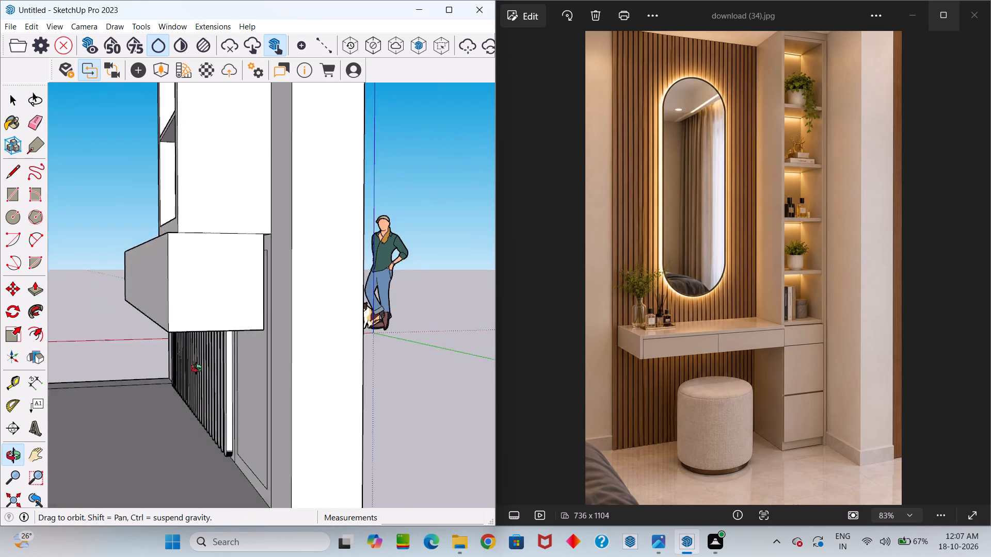
middle_drag(196, 368, 179, 385)
scroll(237, 288, up, 9)
middle_drag(239, 311, 238, 314)
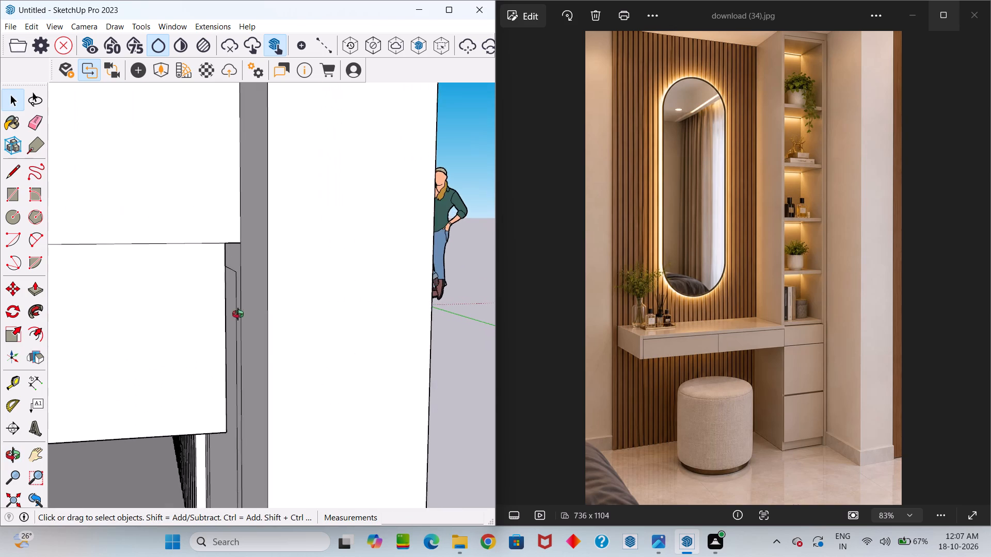
middle_drag(238, 314, 218, 336)
middle_click(215, 338)
middle_click(213, 339)
scroll(218, 303, down, 5)
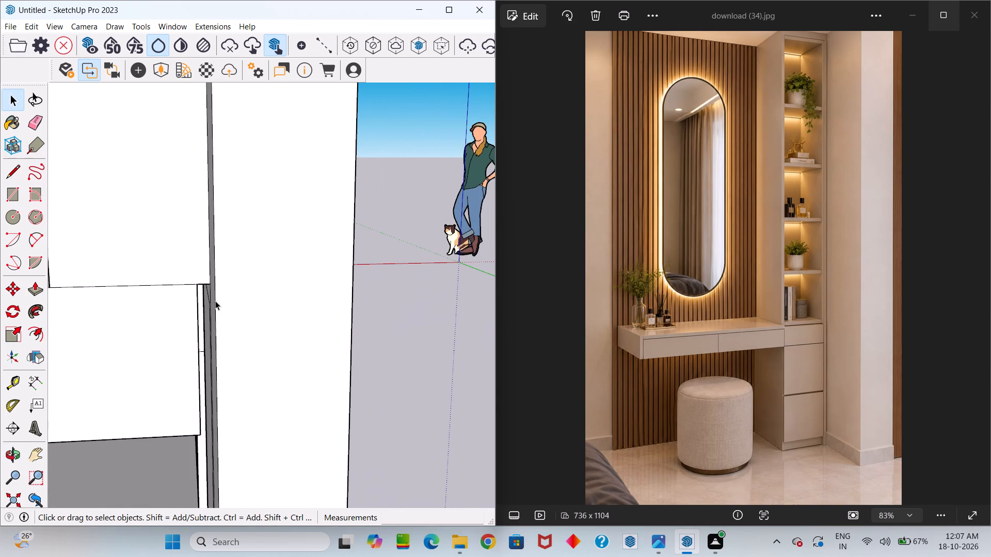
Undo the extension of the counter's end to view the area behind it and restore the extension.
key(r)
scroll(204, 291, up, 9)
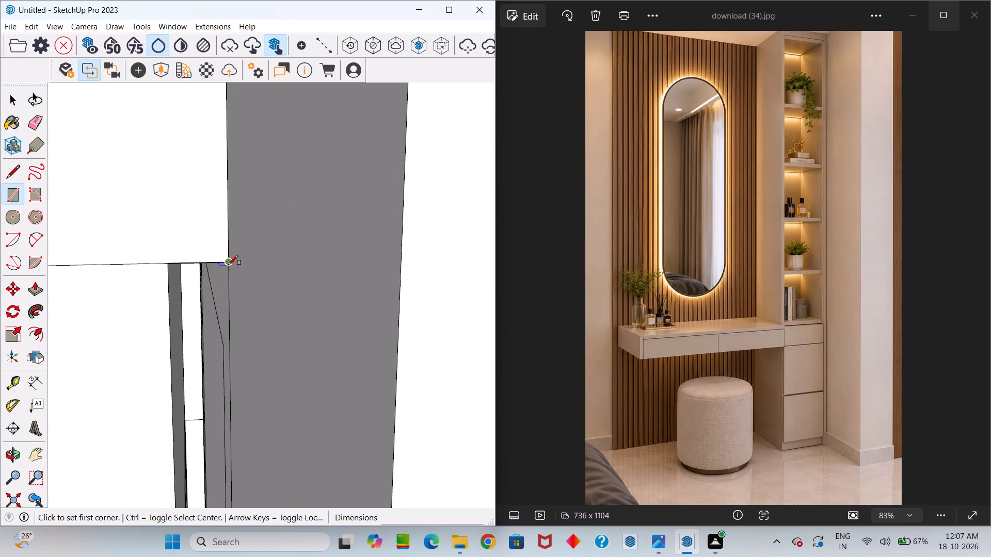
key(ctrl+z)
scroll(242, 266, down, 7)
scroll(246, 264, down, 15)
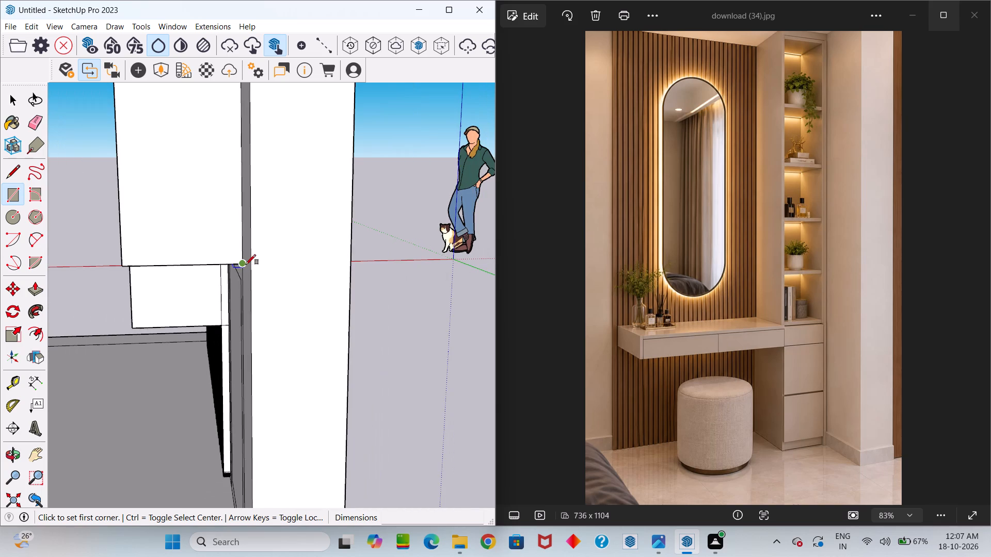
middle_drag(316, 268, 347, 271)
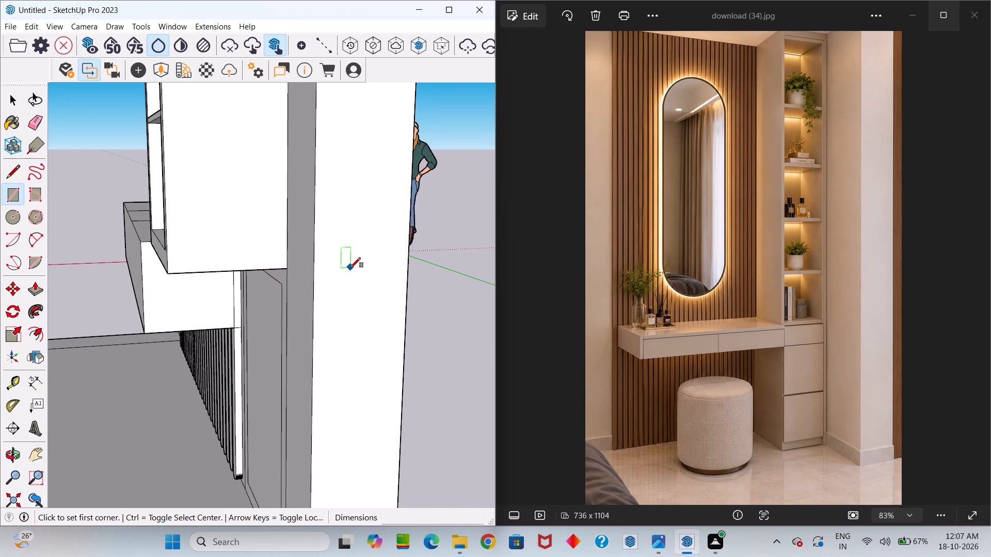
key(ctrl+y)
Draw a rectangle about 1' 3/8" by 1" across the gap between the counter's extended end face and the cabinet front.
scroll(293, 284, up, 5)
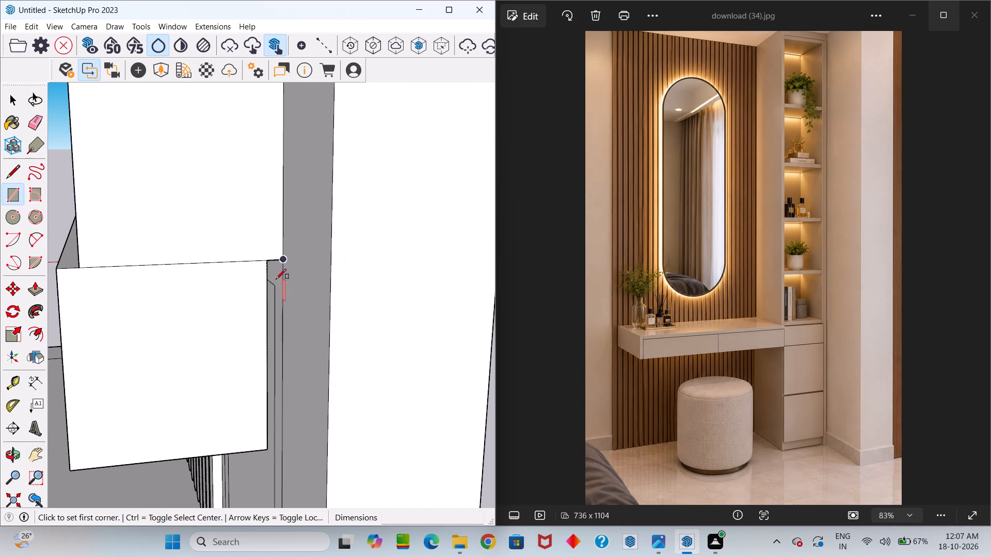
click(266, 263)
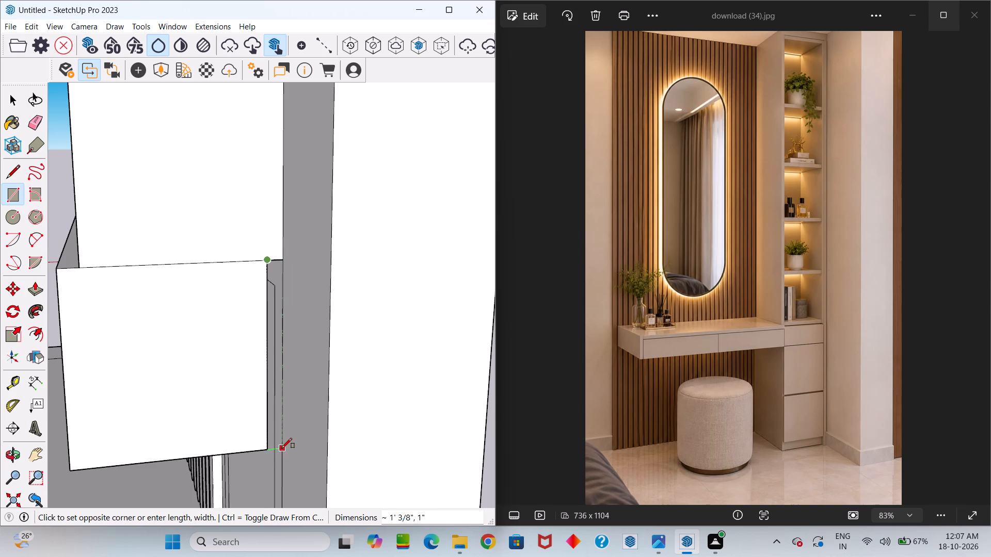
click(282, 448)
key(space)
Erase the vertical edge between the new gap-filling rectangle and the counter's end face so they form one face.
scroll(270, 313, up, 6)
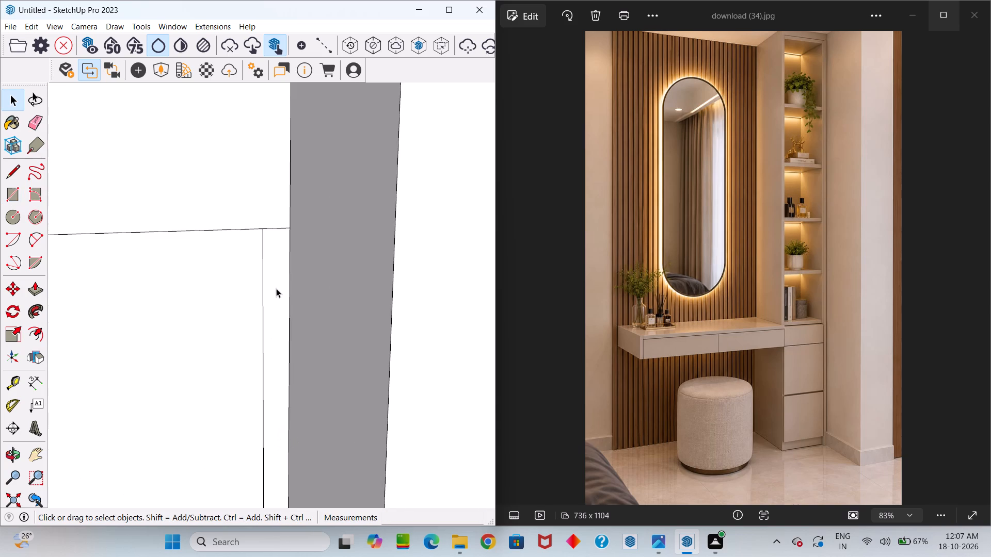
key(e)
scroll(269, 289, up, 4)
click(259, 271)
scroll(259, 283, down, 3)
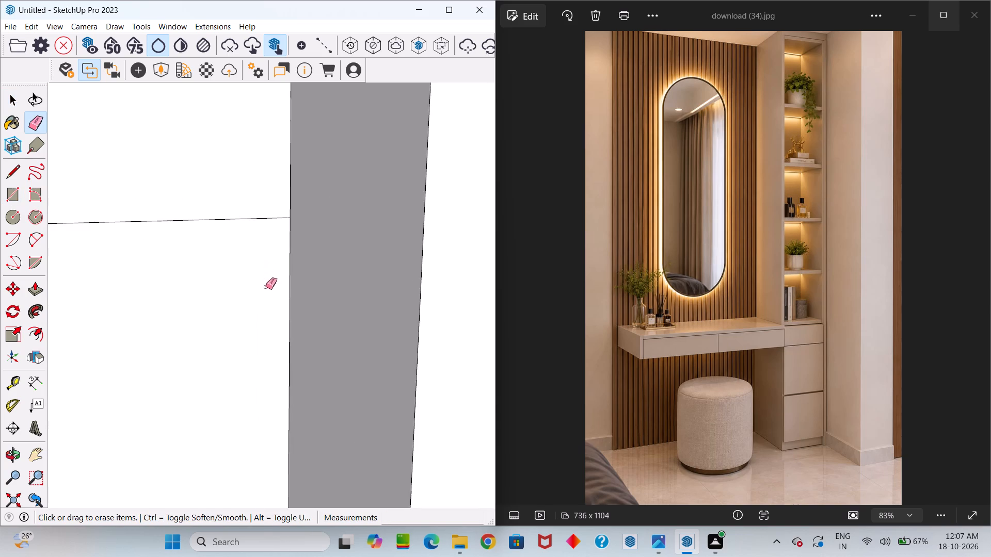
Examine the extended counter's end, underside and the lower cabinet panel from several angles.
scroll(266, 287, down, 19)
middle_drag(250, 301, 378, 309)
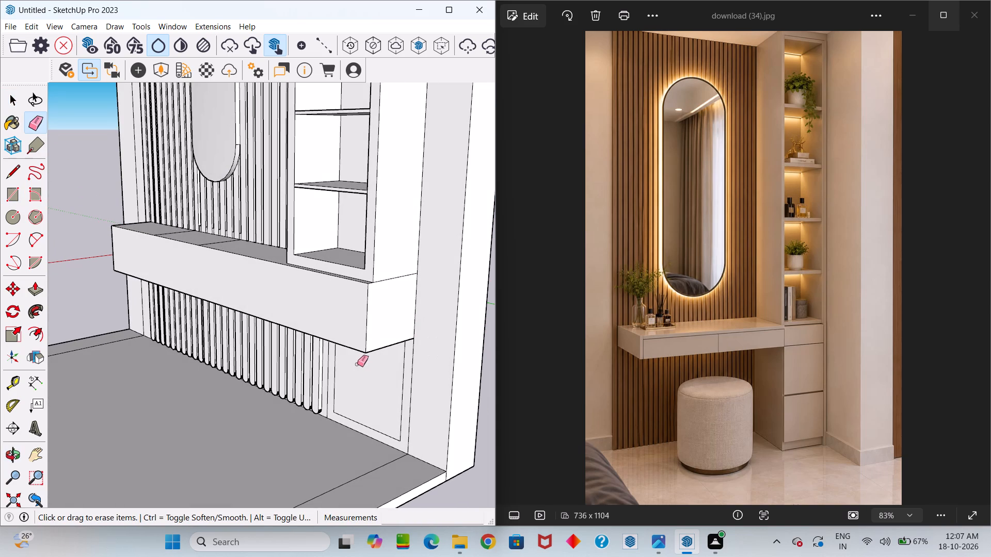
key(space)
middle_drag(381, 328, 440, 297)
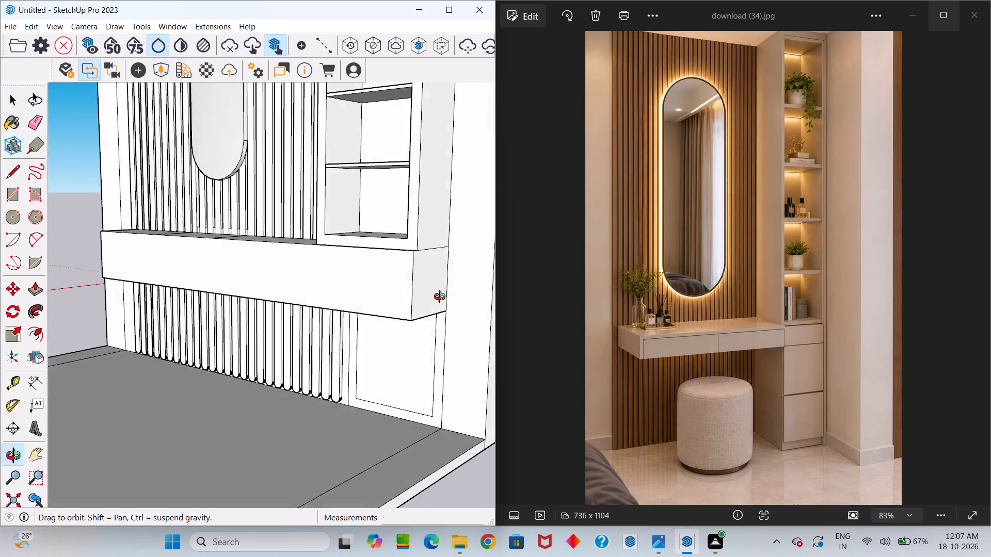
middle_drag(440, 297, 459, 283)
middle_drag(468, 260, 469, 254)
middle_click(469, 252)
middle_drag(410, 318, 307, 289)
drag(382, 305, 307, 289)
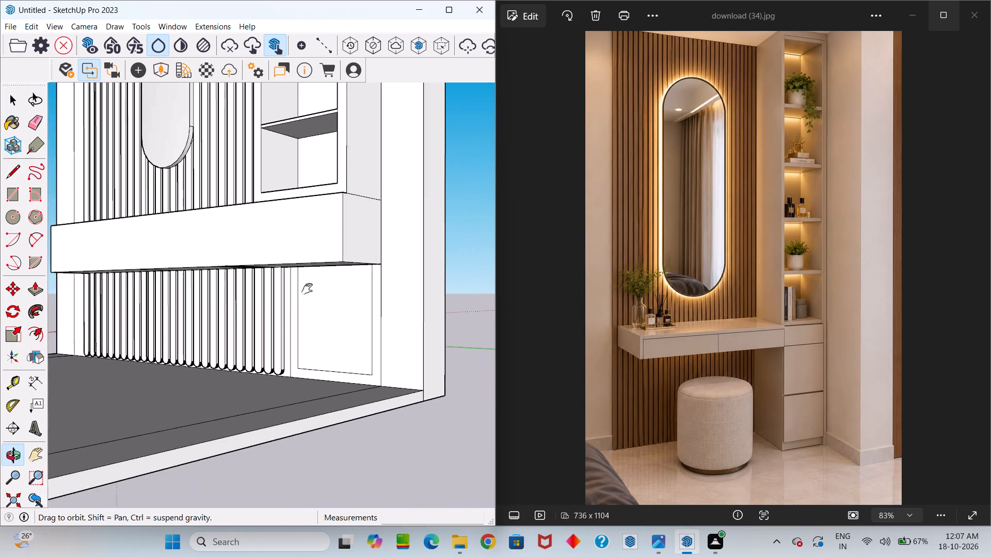
drag(307, 289, 269, 287)
middle_drag(307, 289, 424, 313)
drag(424, 313, 390, 310)
middle_drag(424, 313, 403, 329)
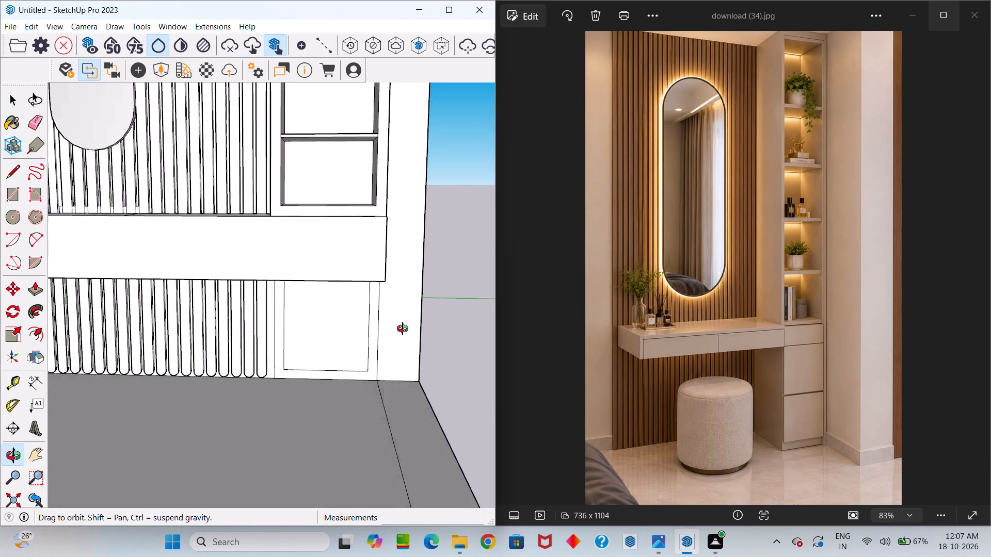
middle_drag(403, 329, 461, 351)
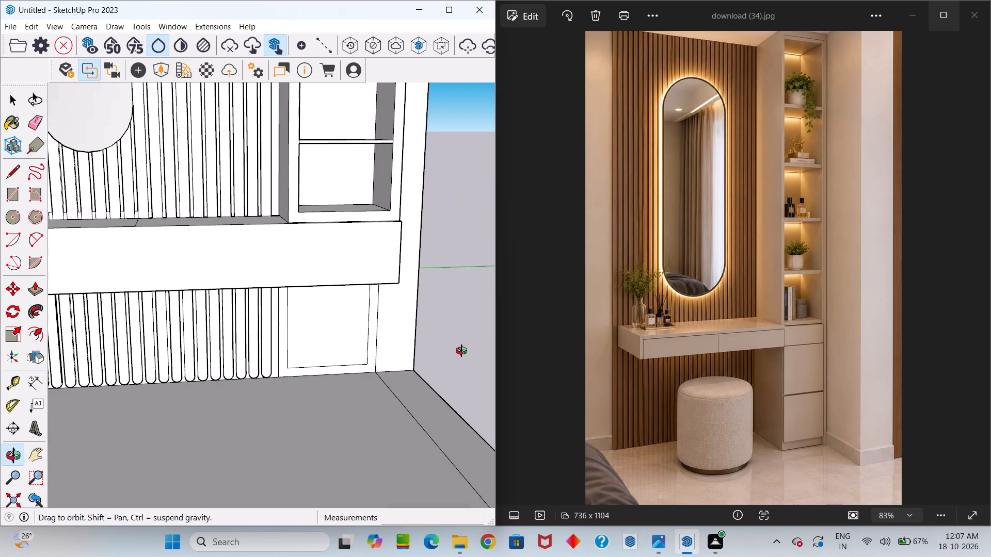
middle_drag(461, 351, 369, 255)
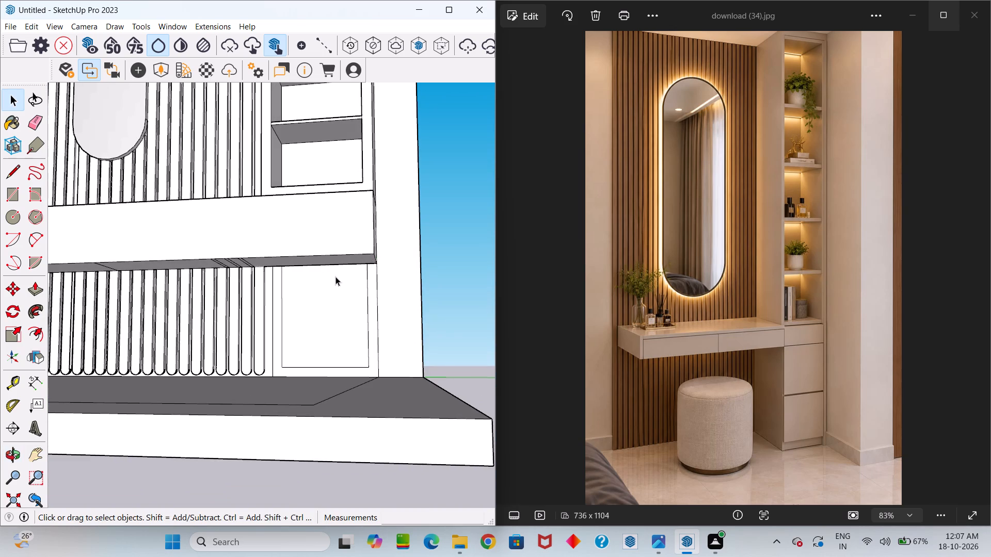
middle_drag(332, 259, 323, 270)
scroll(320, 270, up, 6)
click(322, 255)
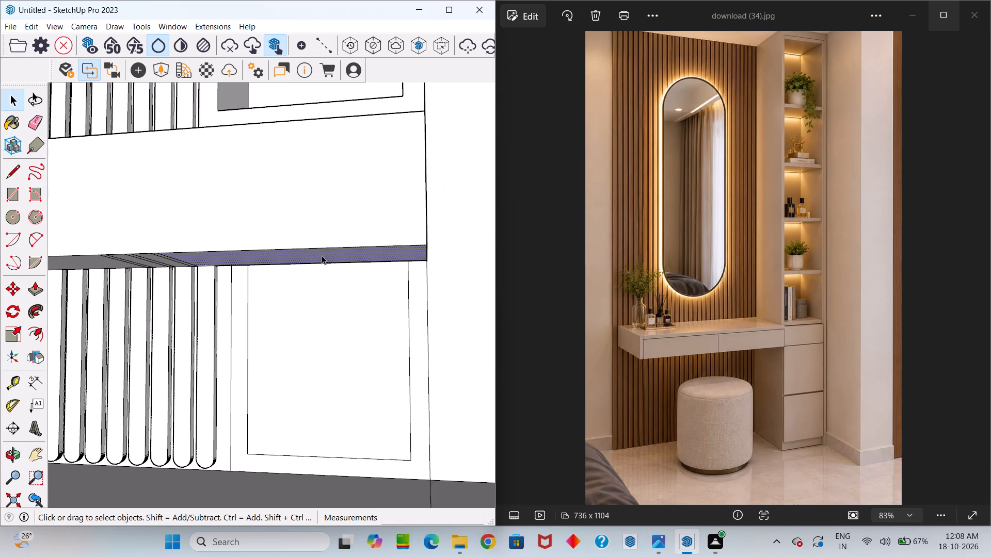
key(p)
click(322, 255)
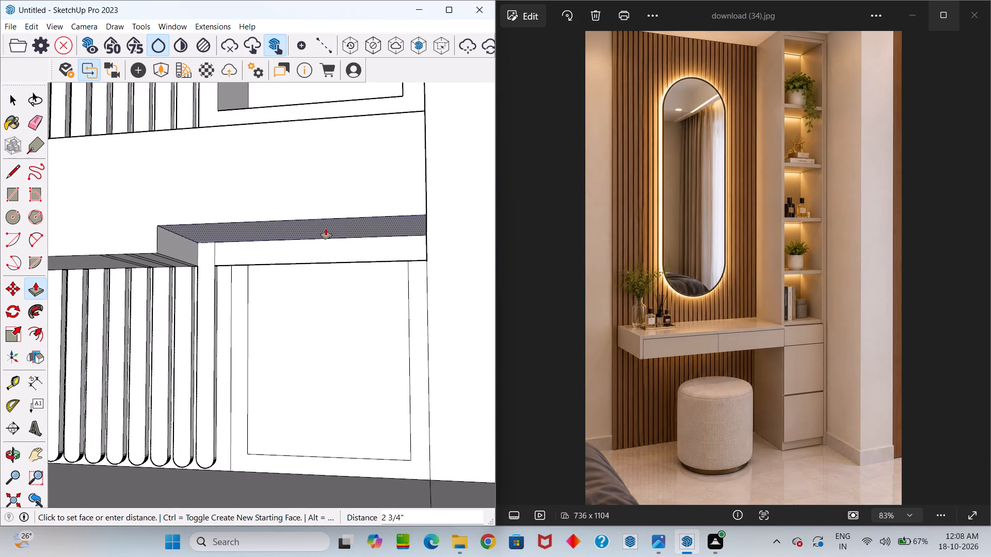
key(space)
Erase the cluster of stray cross lines on the counter's underside near the cabinet end.
middle_drag(264, 275, 311, 219)
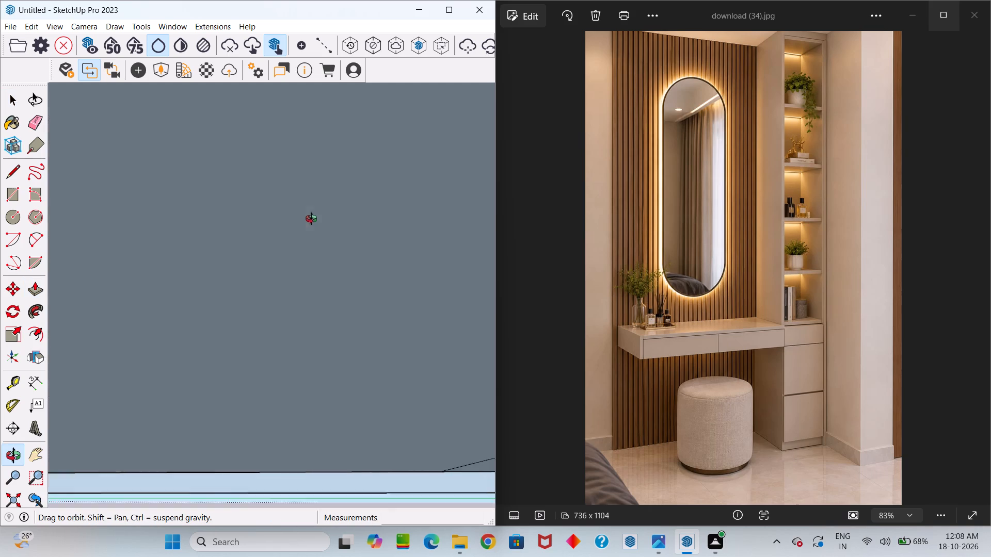
middle_drag(311, 219, 320, 229)
scroll(250, 261, up, 4)
scroll(238, 257, down, 6)
scroll(235, 258, up, 7)
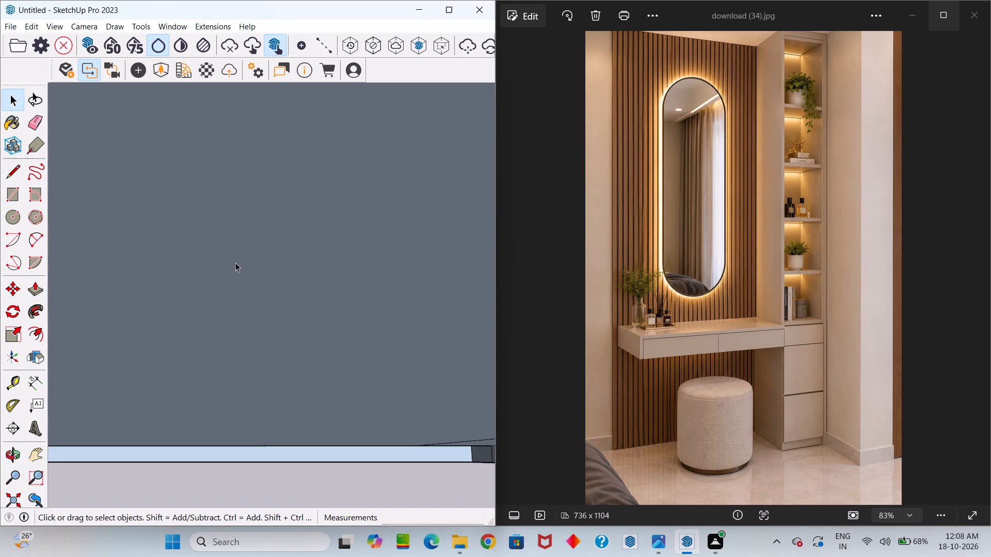
scroll(235, 263, up, 20)
scroll(235, 263, up, 16)
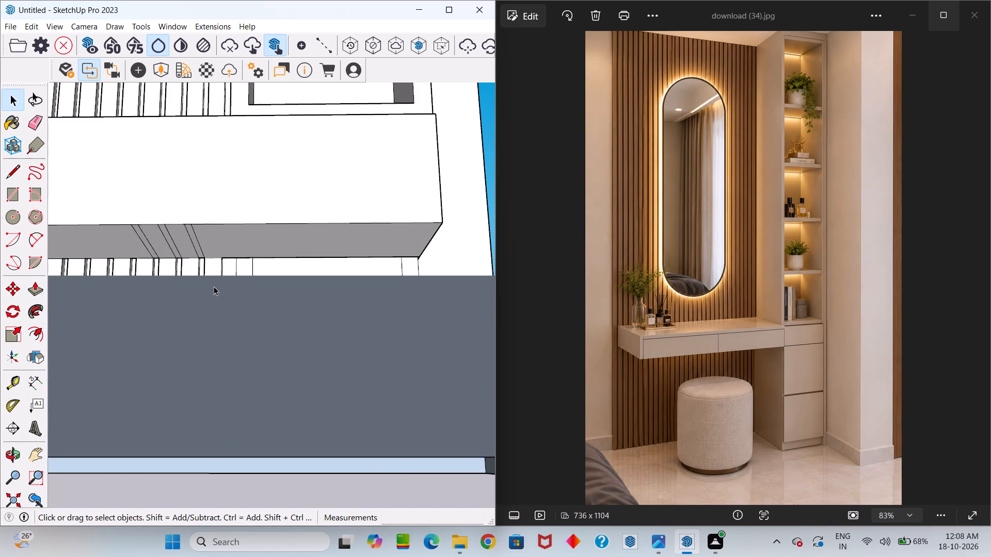
key(e)
scroll(182, 268, up, 4)
drag(103, 223, 177, 217)
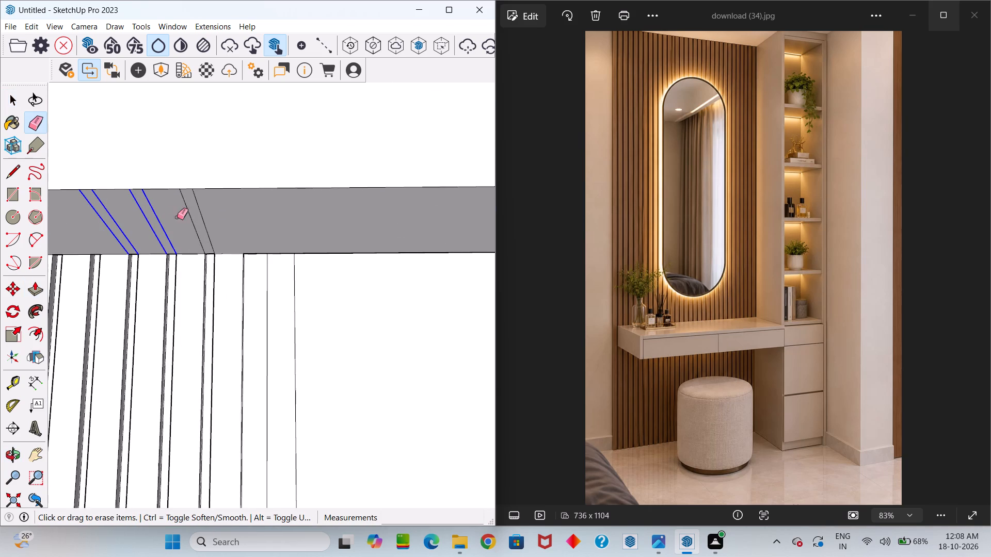
drag(177, 217, 203, 220)
scroll(200, 226, down, 7)
scroll(205, 293, down, 14)
key(space)
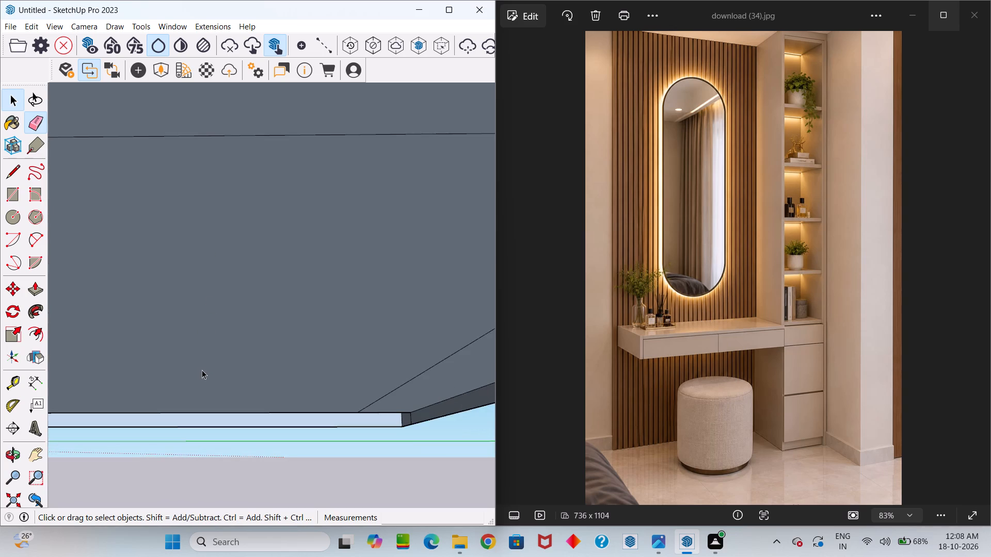
Erase the remaining stray cross line on the counter's underside below the mirror, making the underside one face.
scroll(204, 375, down, 19)
scroll(172, 356, up, 20)
scroll(172, 356, up, 1)
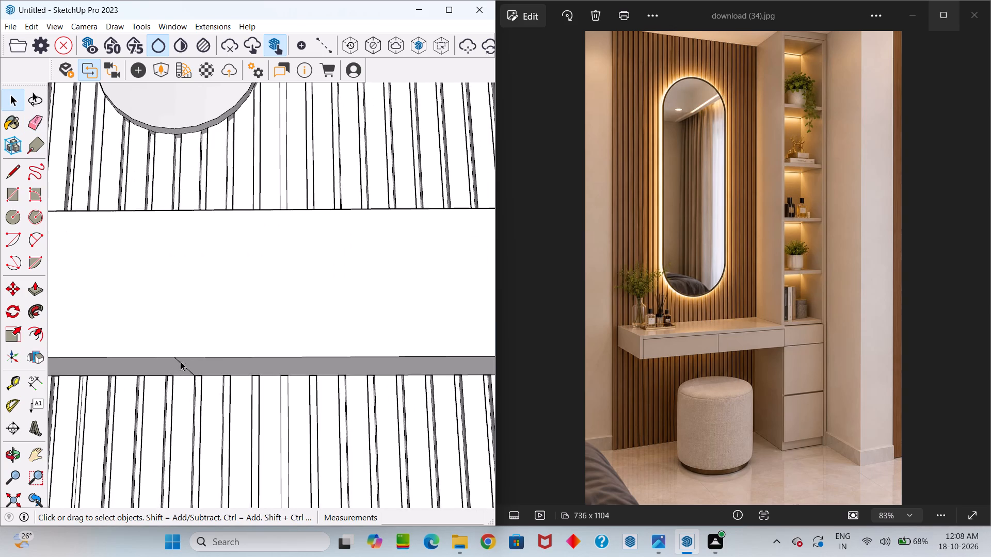
key(e)
scroll(192, 356, up, 5)
click(178, 369)
scroll(179, 387, down, 4)
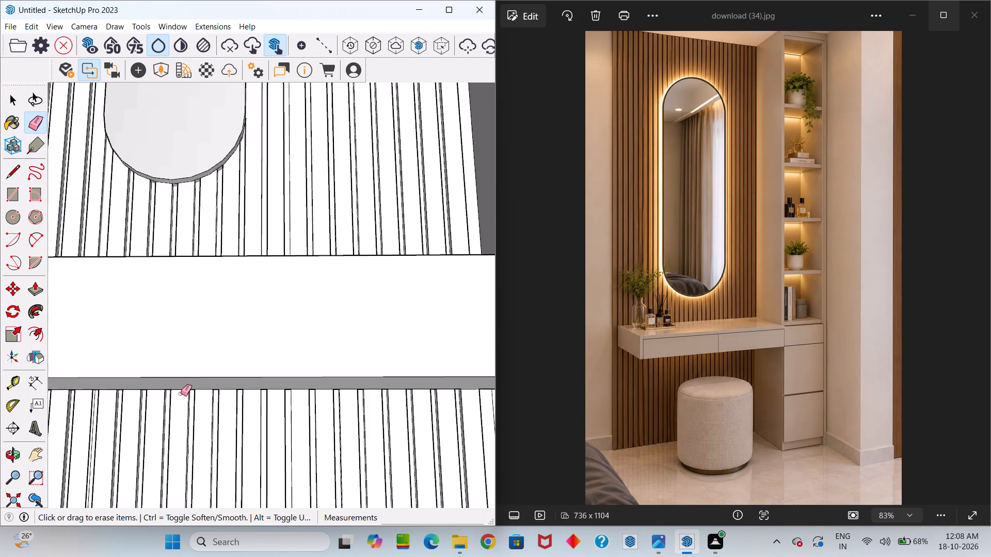
scroll(181, 394, down, 9)
key(space)
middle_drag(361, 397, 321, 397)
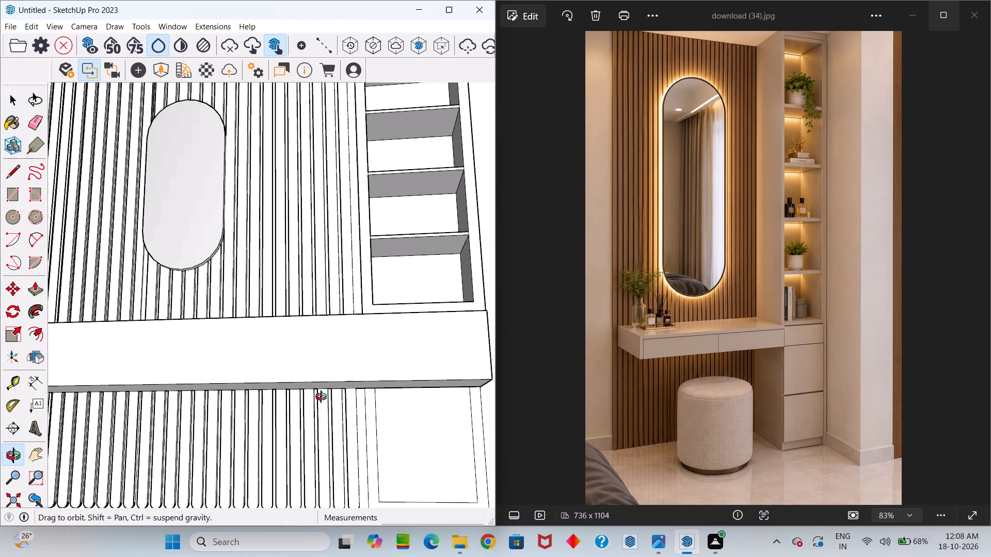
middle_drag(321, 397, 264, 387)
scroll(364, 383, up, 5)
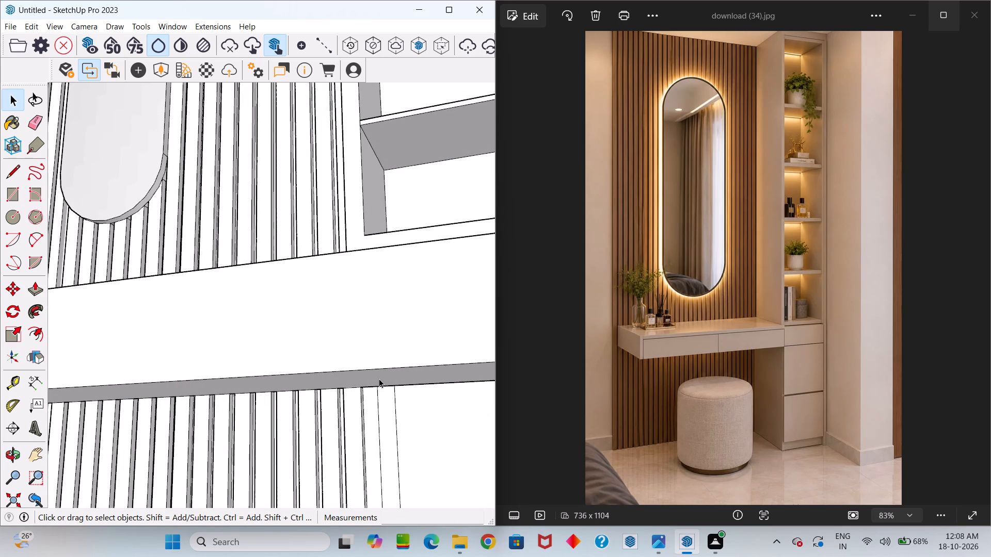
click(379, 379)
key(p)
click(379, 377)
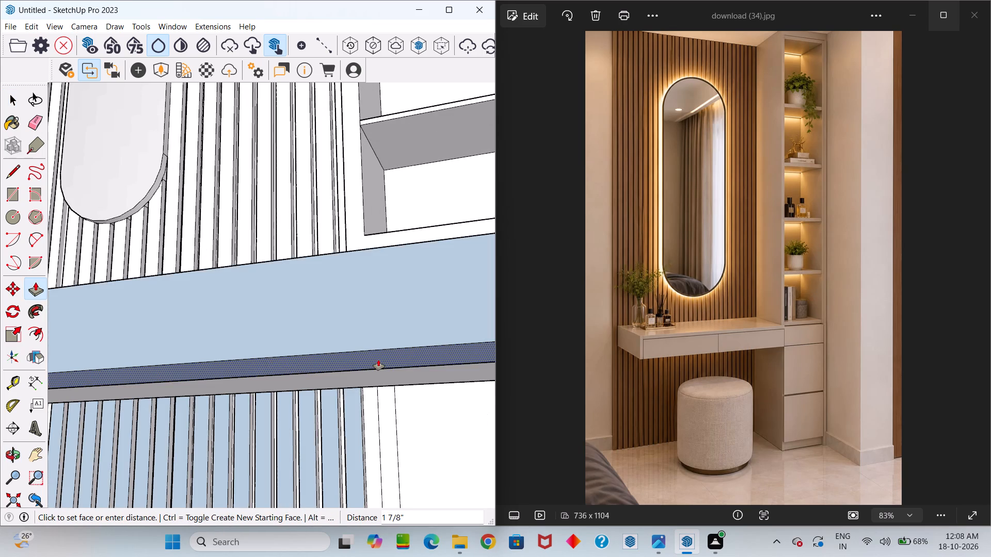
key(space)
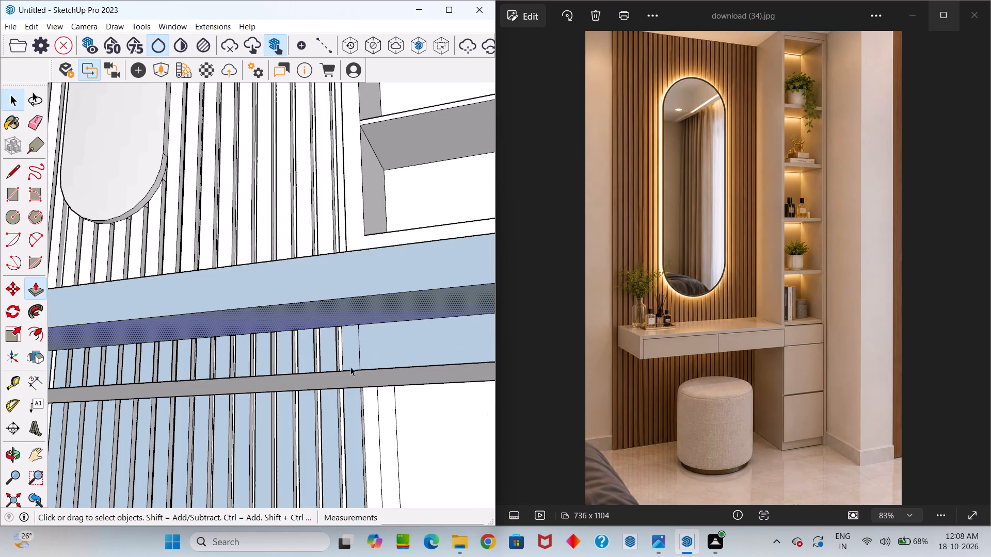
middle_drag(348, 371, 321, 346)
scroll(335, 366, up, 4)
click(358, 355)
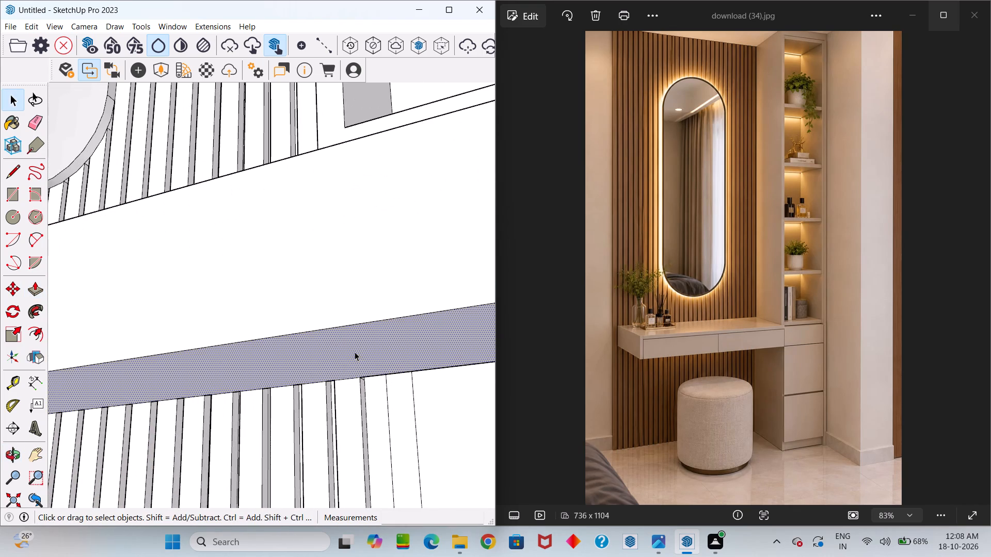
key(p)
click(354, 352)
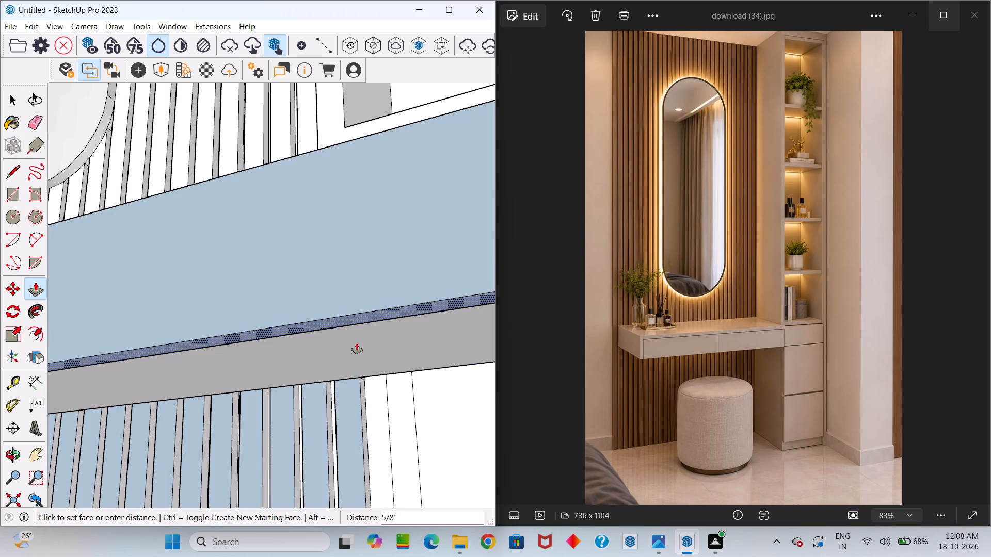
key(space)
Erase the two dividing lines across the counter's top surface below the mirror.
scroll(319, 337, down, 6)
middle_drag(266, 342, 358, 464)
scroll(263, 395, down, 16)
middle_drag(228, 382, 275, 510)
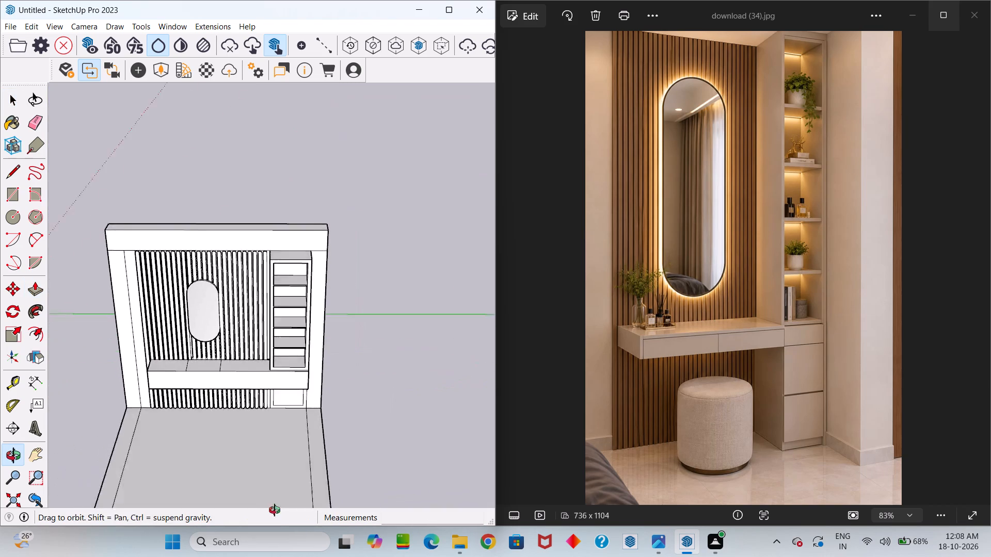
middle_drag(275, 510, 272, 504)
scroll(218, 372, up, 6)
key(e)
scroll(196, 361, up, 6)
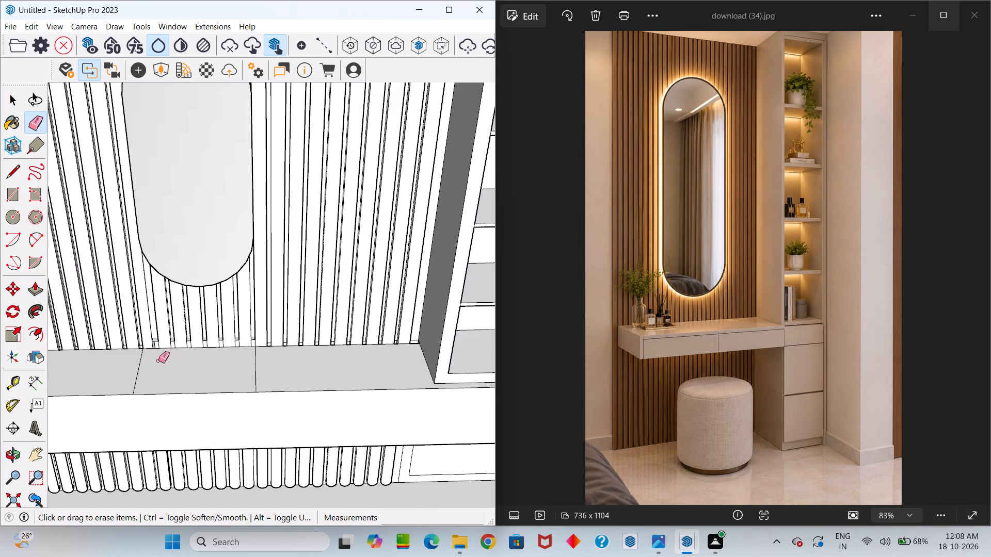
click(138, 365)
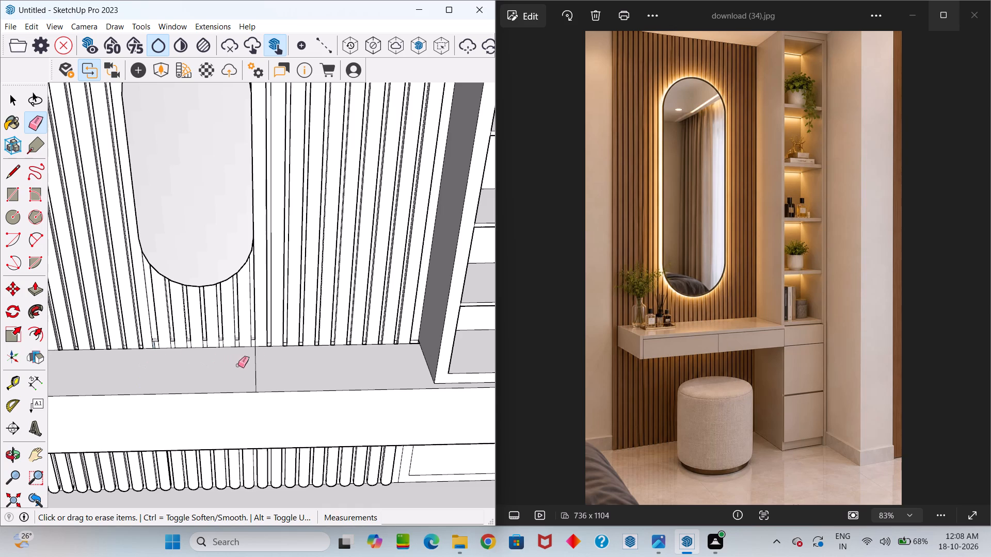
click(256, 361)
Push/Pull the counter's top face upward by about 1 7/16".
scroll(245, 364, down, 15)
middle_drag(231, 342, 243, 261)
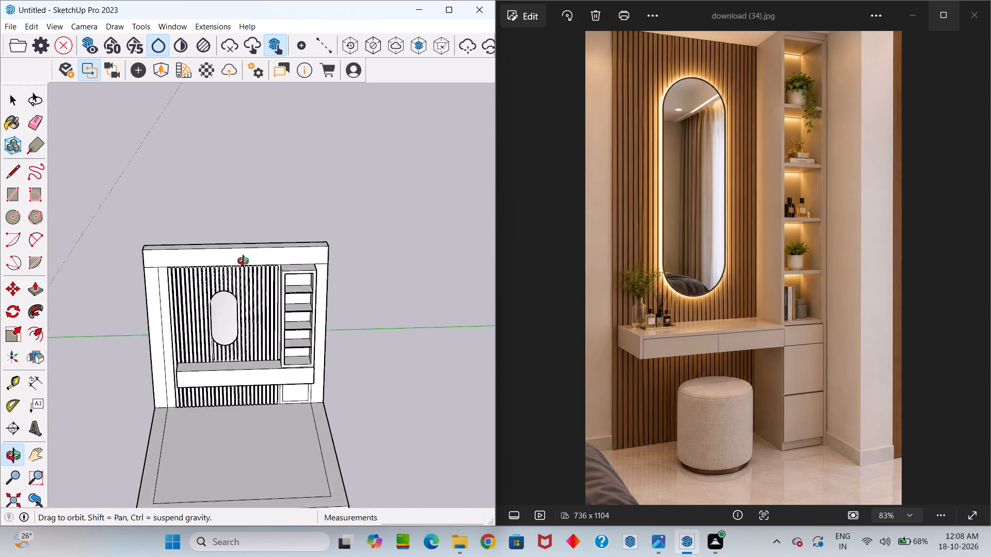
middle_drag(243, 261, 249, 210)
scroll(238, 284, up, 6)
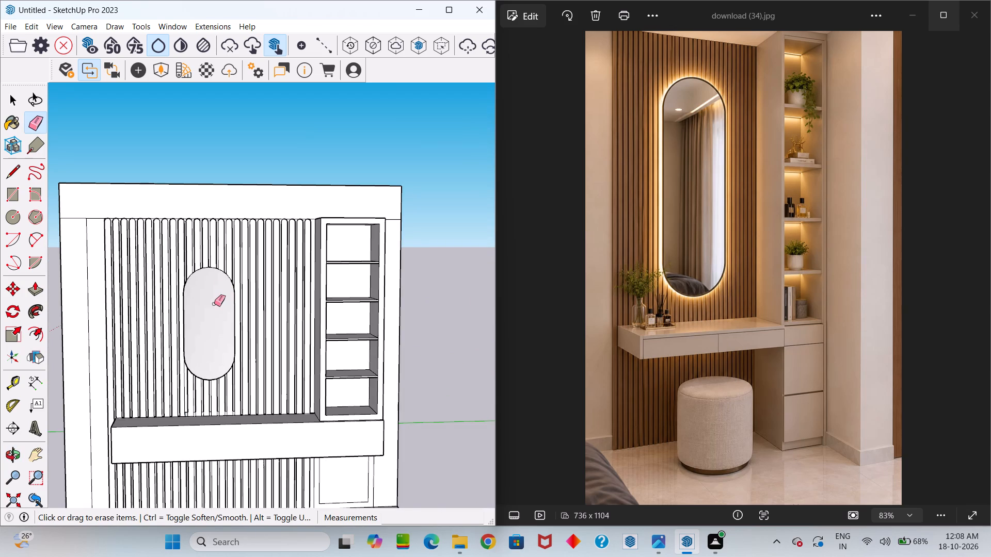
scroll(216, 300, up, 5)
scroll(204, 327, down, 1)
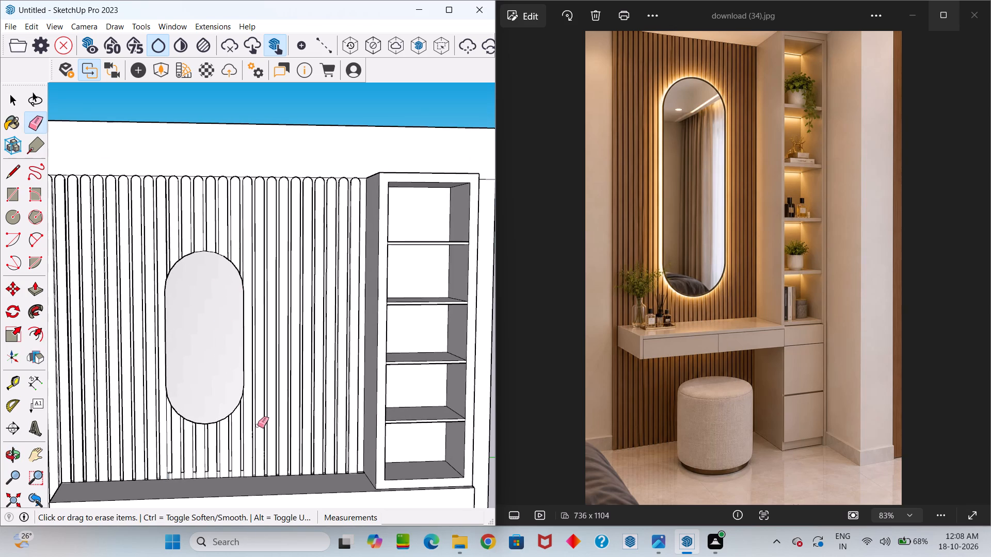
scroll(277, 450, down, 2)
middle_drag(269, 442, 258, 443)
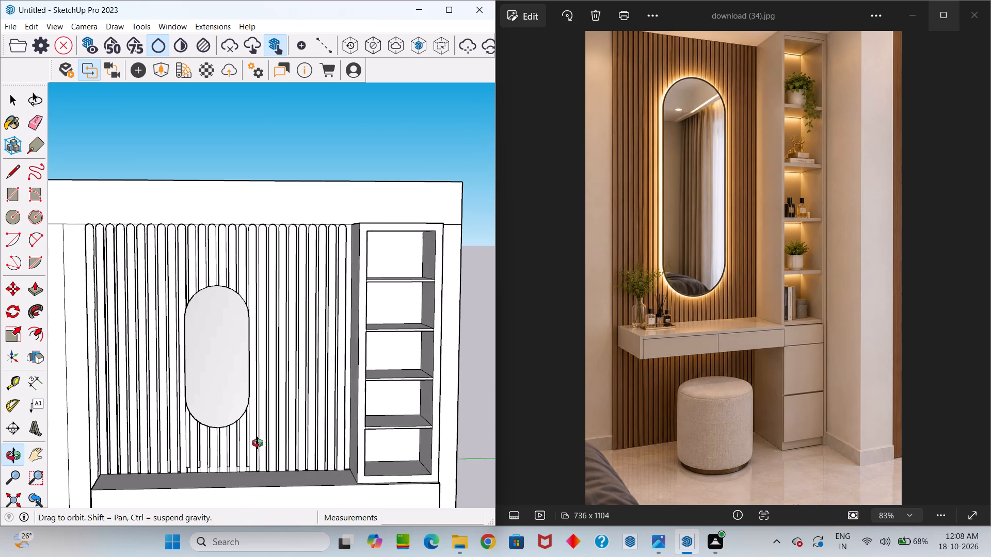
middle_drag(258, 443, 244, 438)
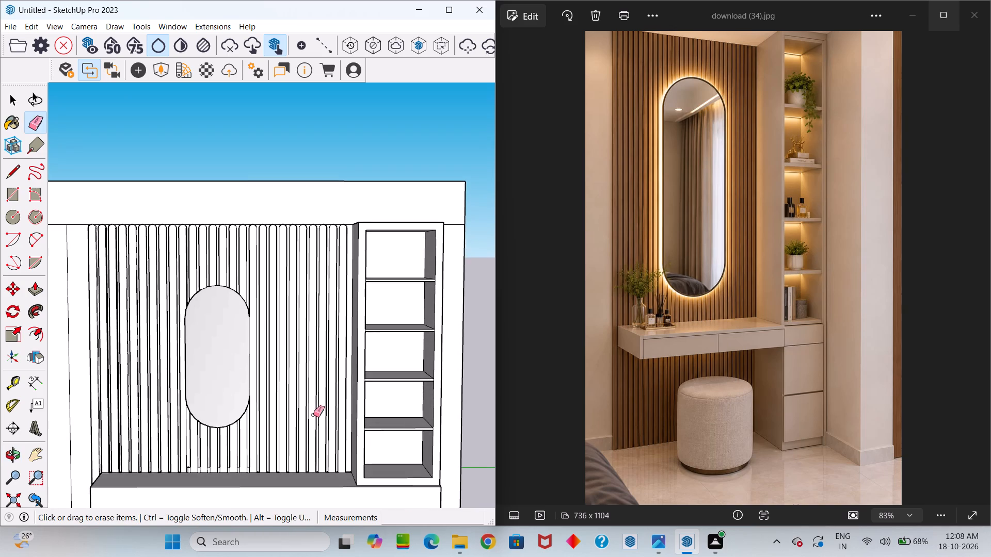
middle_drag(313, 412, 314, 484)
scroll(310, 478, up, 5)
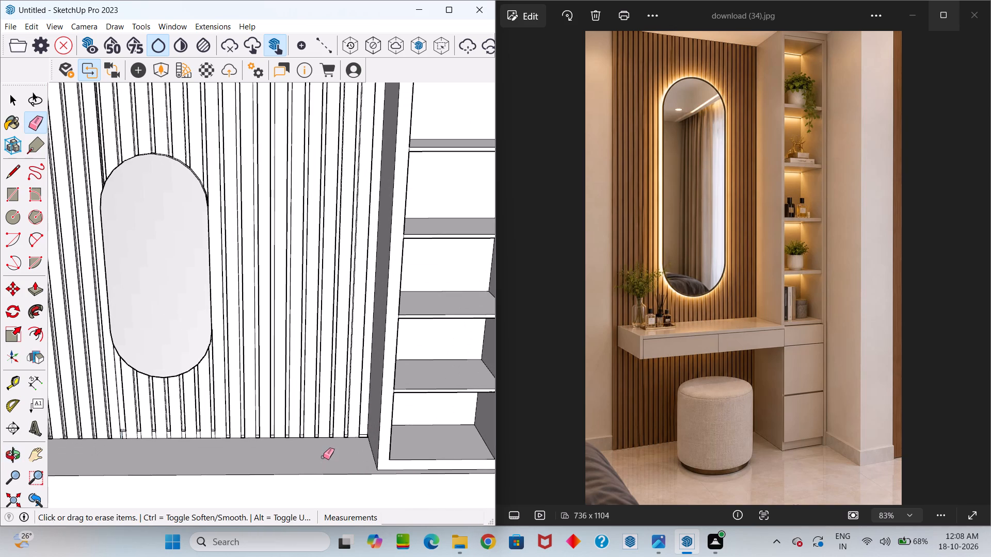
key(space)
click(330, 456)
key(p)
click(329, 460)
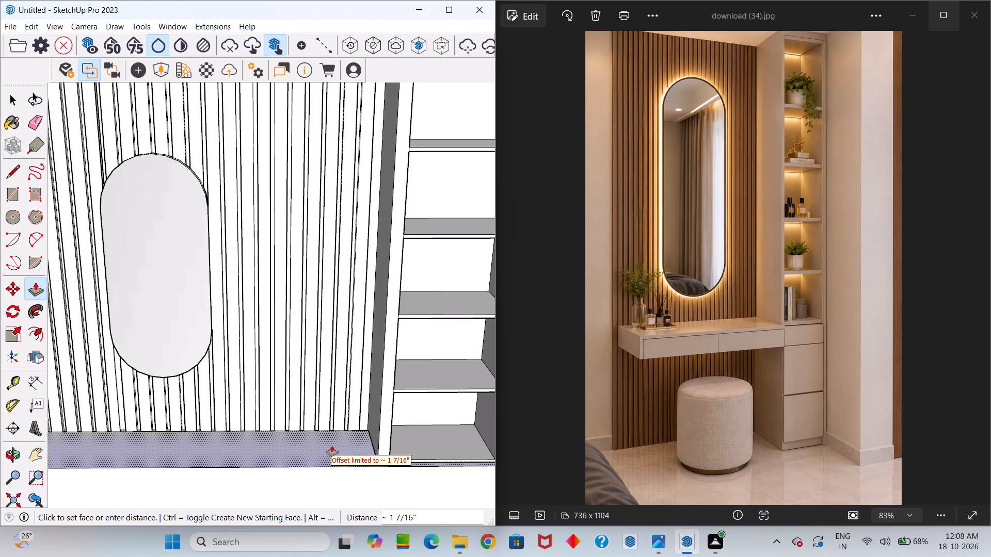
click(327, 434)
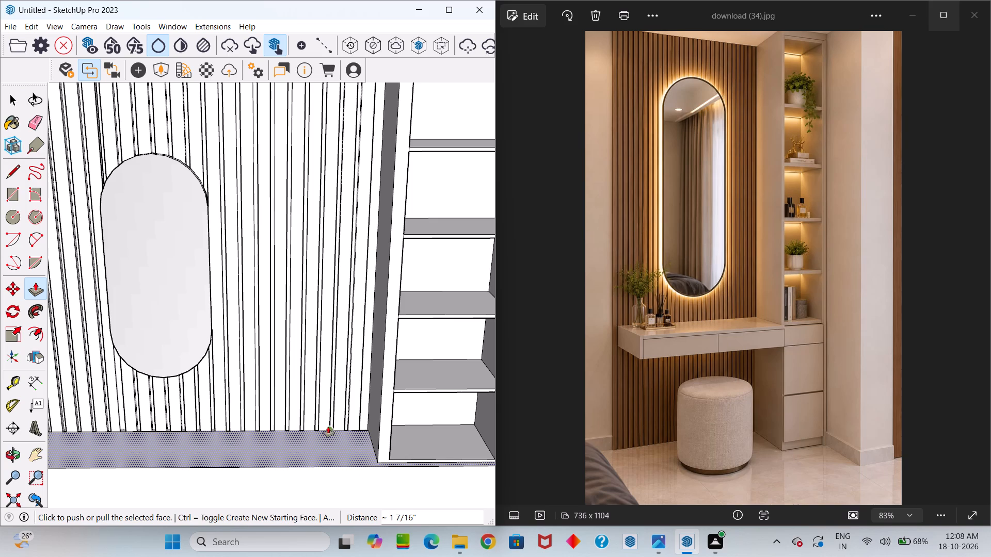
Examine the thickened counter and the framed lower cabinet panel beneath it from the front and below.
key(space)
scroll(319, 424, down, 11)
middle_drag(330, 441, 331, 476)
middle_drag(339, 459, 294, 290)
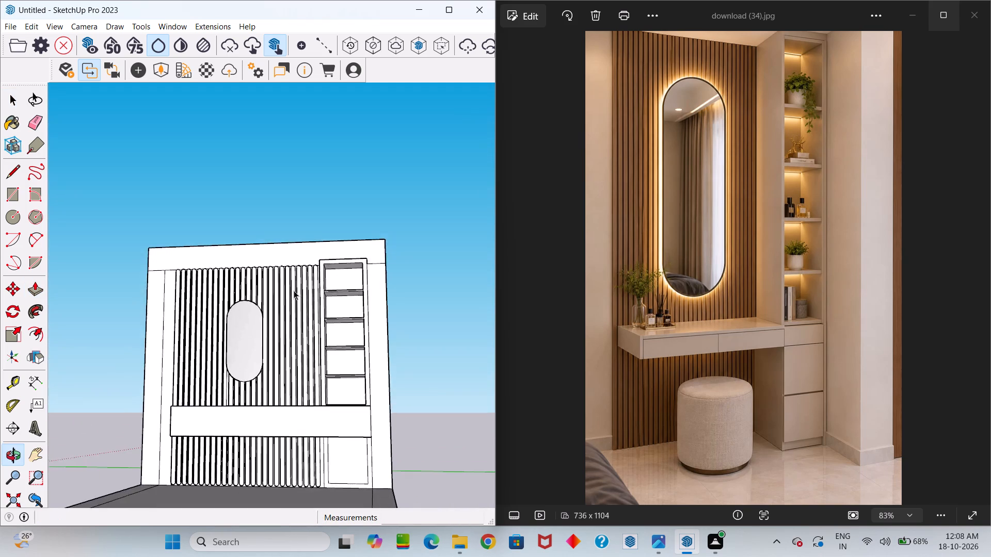
middle_drag(294, 290, 295, 290)
scroll(292, 297, down, 6)
scroll(313, 384, up, 9)
middle_drag(312, 408, 313, 435)
scroll(296, 400, up, 4)
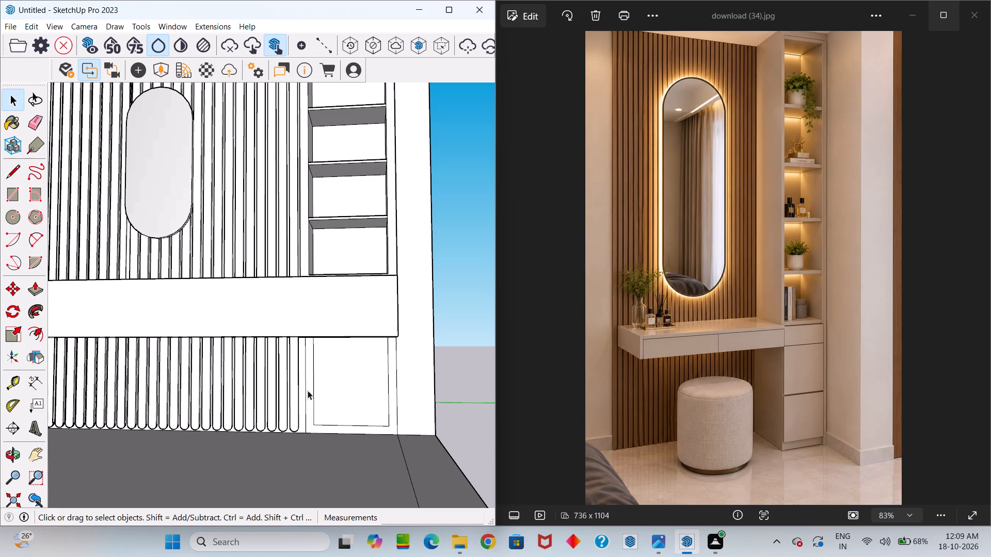
scroll(312, 388, up, 5)
scroll(323, 387, down, 3)
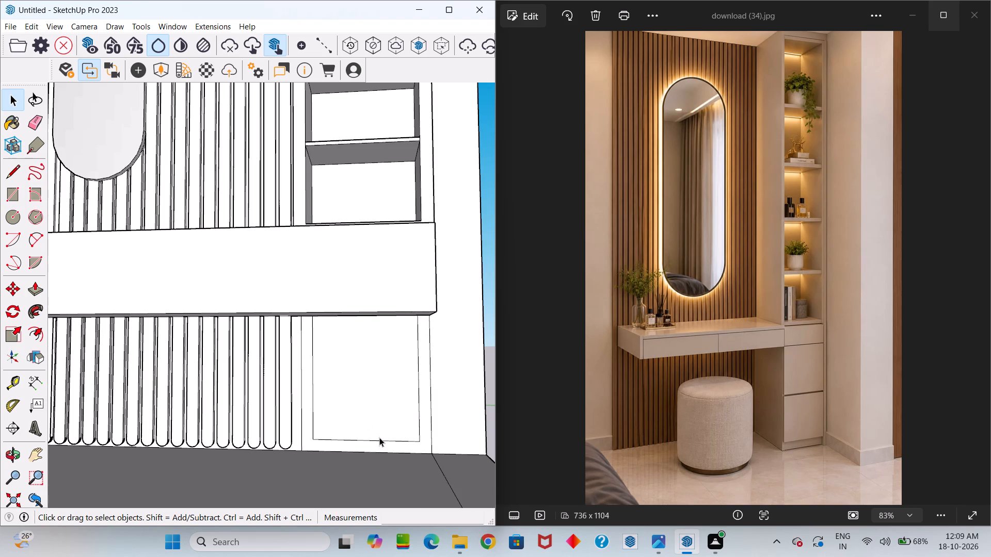
Copy the lower cabinet panel's bottom inner line upward 1' 7 3/4" with /2, placing one copy at the midpoint.
click(379, 437)
click(378, 440)
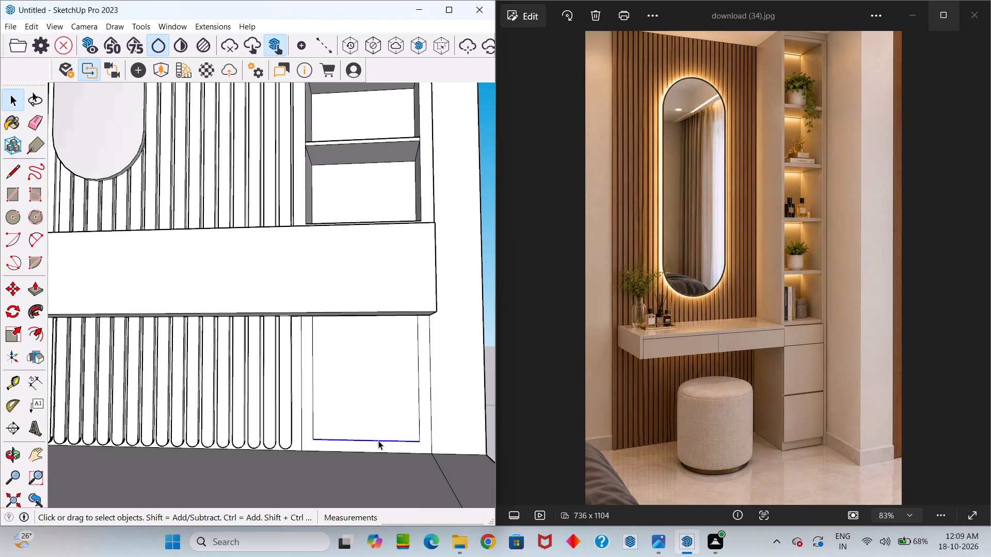
key(m)
click(378, 440)
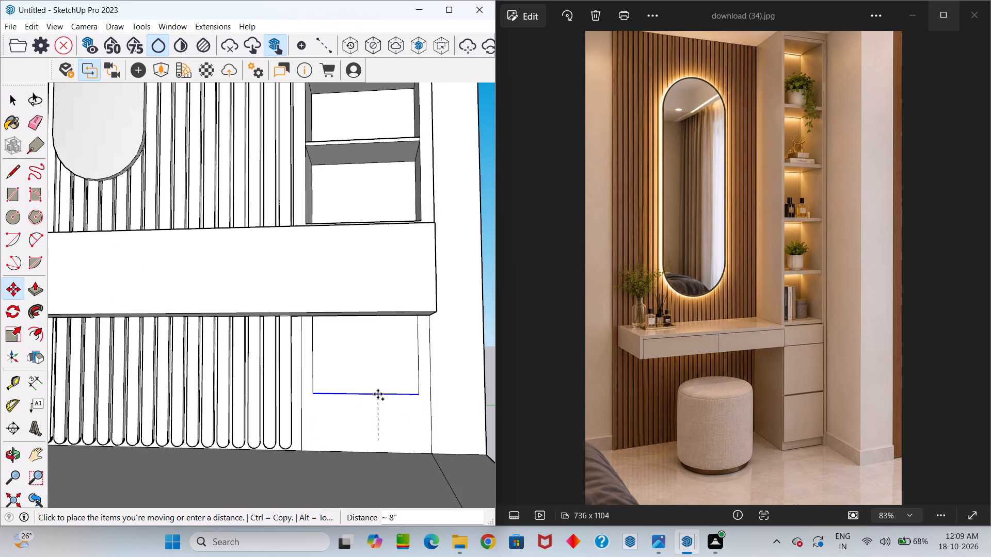
click(379, 326)
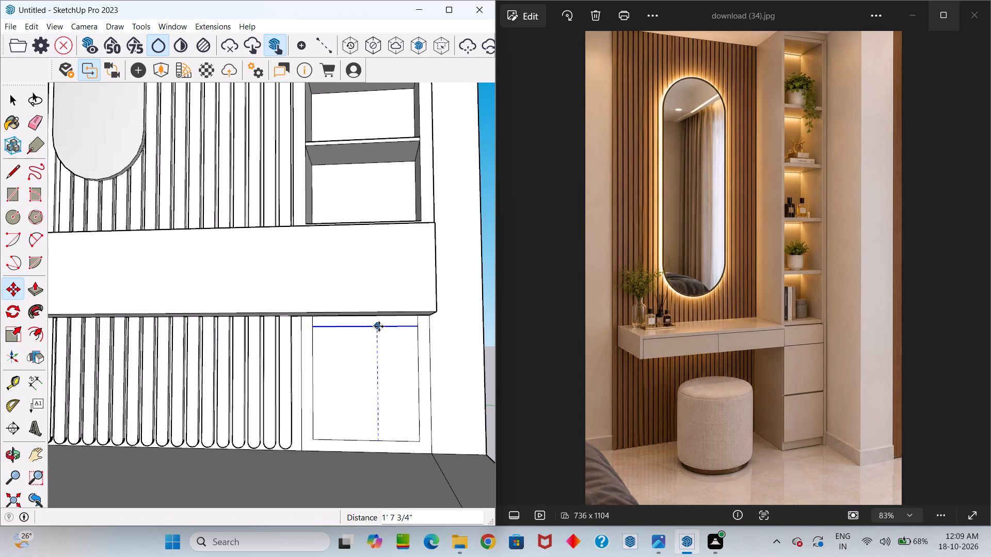
text(/2)
key(Return)
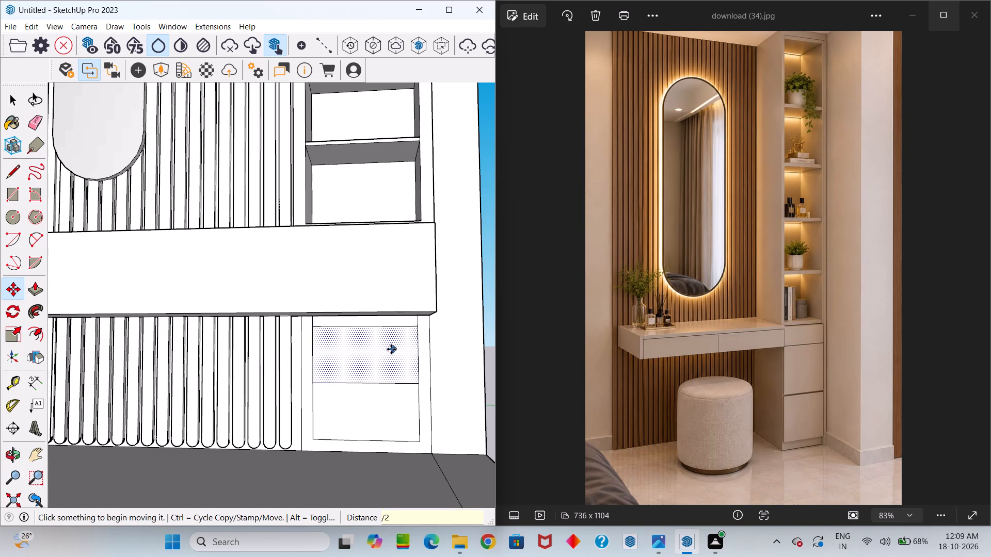
Push/Pull the lower cabinet's frame face forward beneath the counter, leaving the inner panel recessed.
key(space)
scroll(410, 443, down, 1)
middle_drag(419, 451, 421, 463)
scroll(431, 404, up, 5)
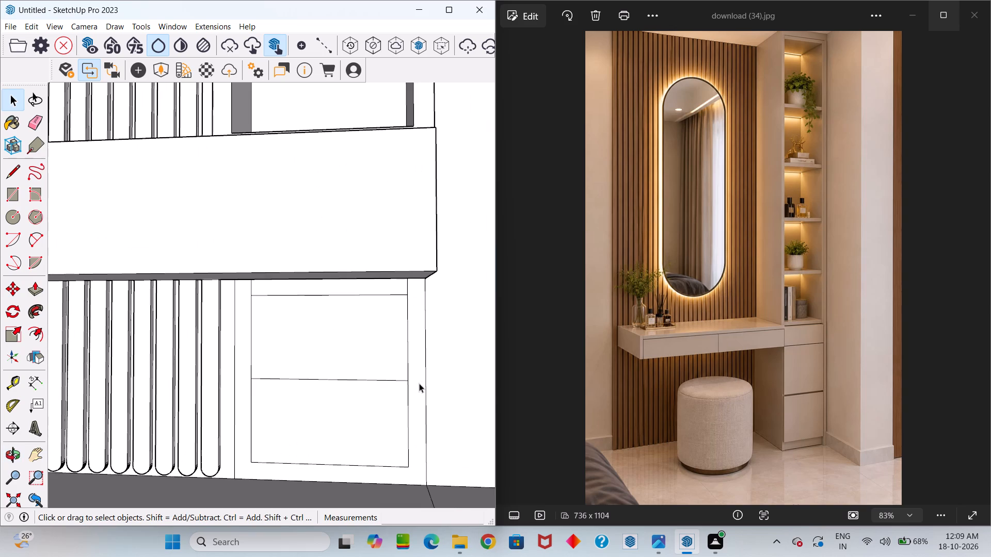
click(417, 380)
key(p)
click(416, 380)
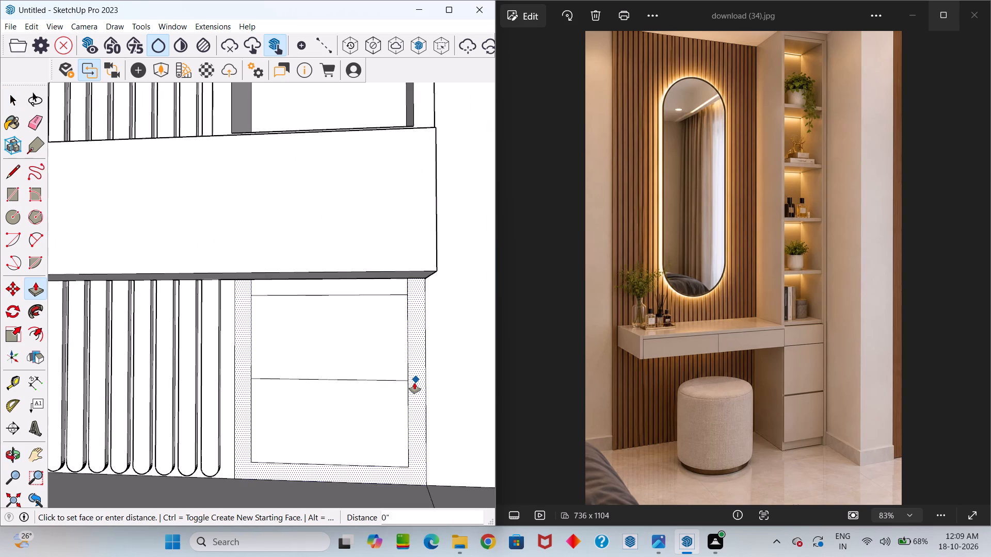
scroll(410, 394, down, 9)
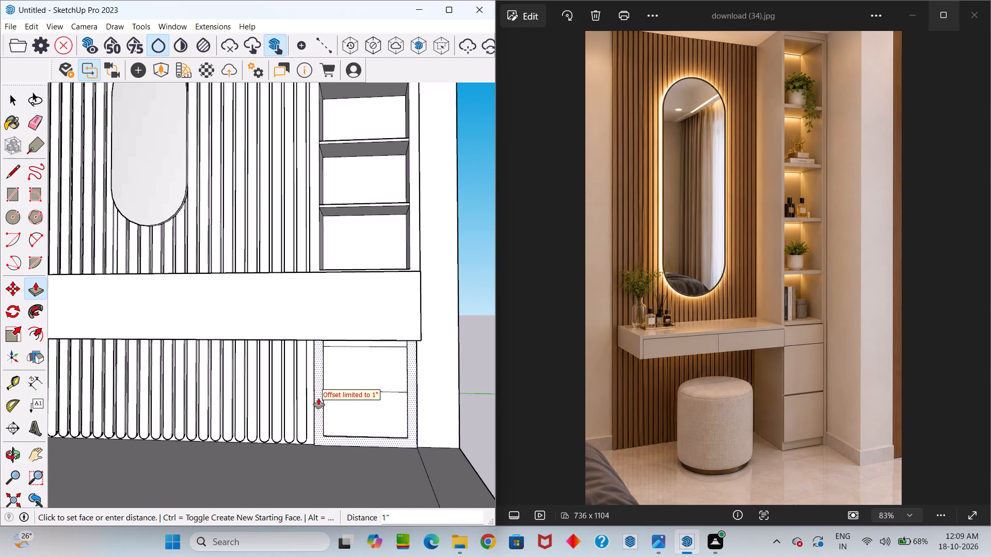
drag(318, 398, 301, 419)
scroll(313, 410, up, 7)
drag(326, 397, 186, 221)
scroll(202, 265, down, 12)
middle_drag(204, 359, 260, 473)
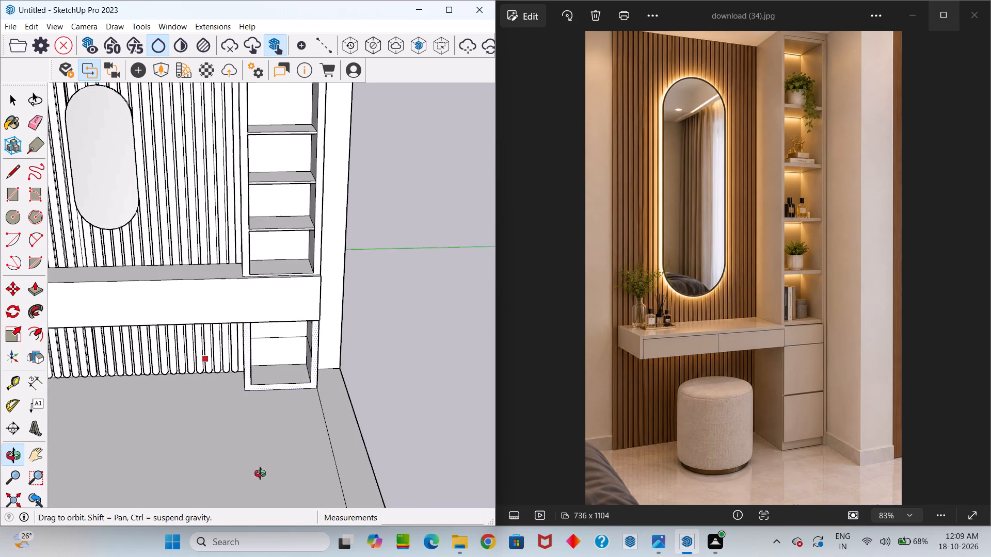
middle_drag(260, 473, 259, 472)
Copy the middle dividing line on the lower cabinet's back panel upward by 0.3".
key(space)
scroll(266, 336, up, 10)
click(291, 330)
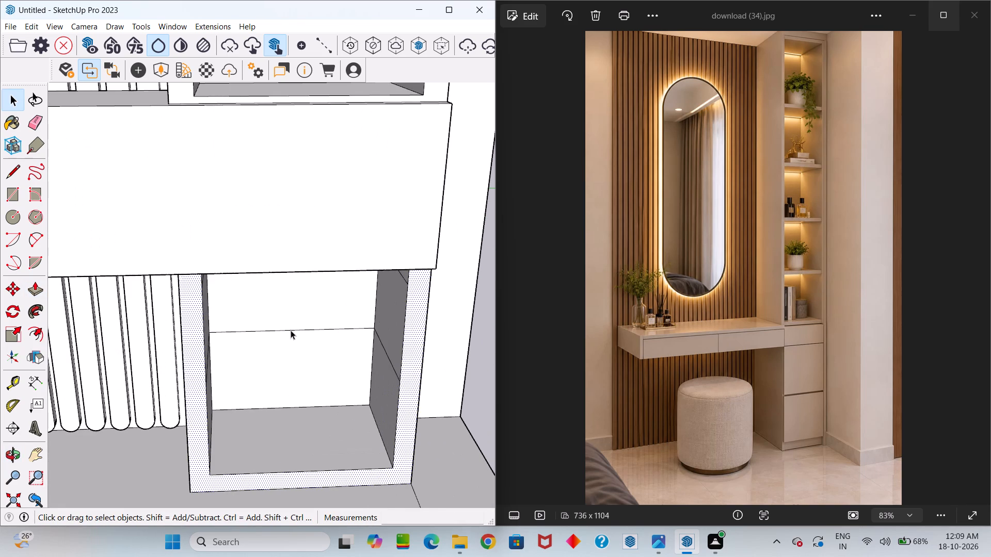
key(m)
click(286, 331)
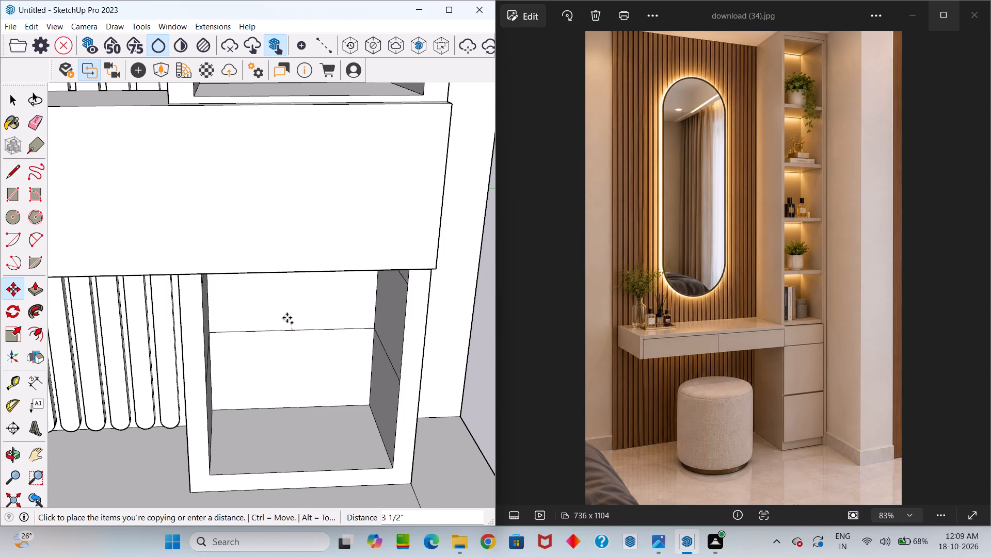
scroll(294, 318, up, 5)
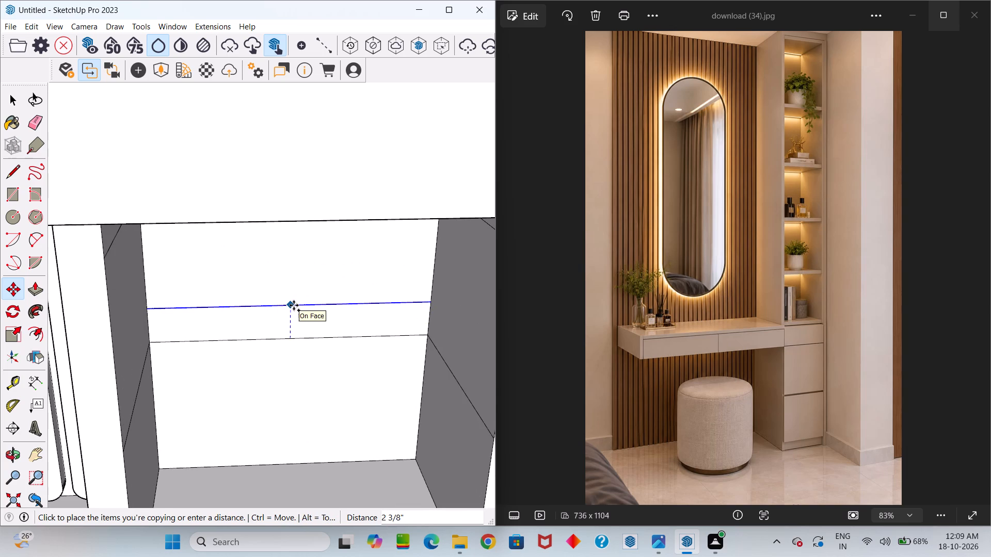
text(0.3)
key(Return)
Copy the upper of the two middle lines on the cabinet's back panel downward by 0.6".
scroll(340, 350, up, 4)
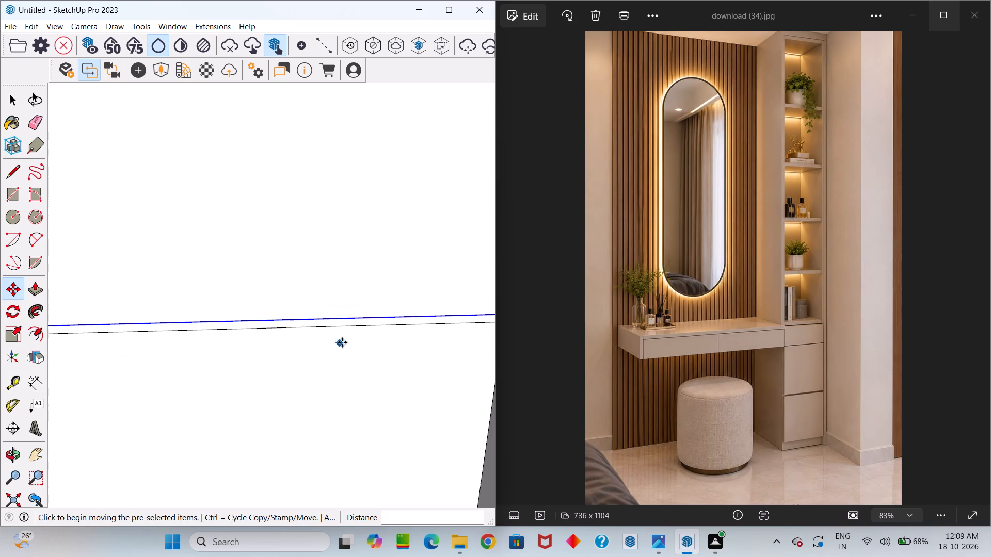
scroll(342, 342, up, 6)
click(344, 312)
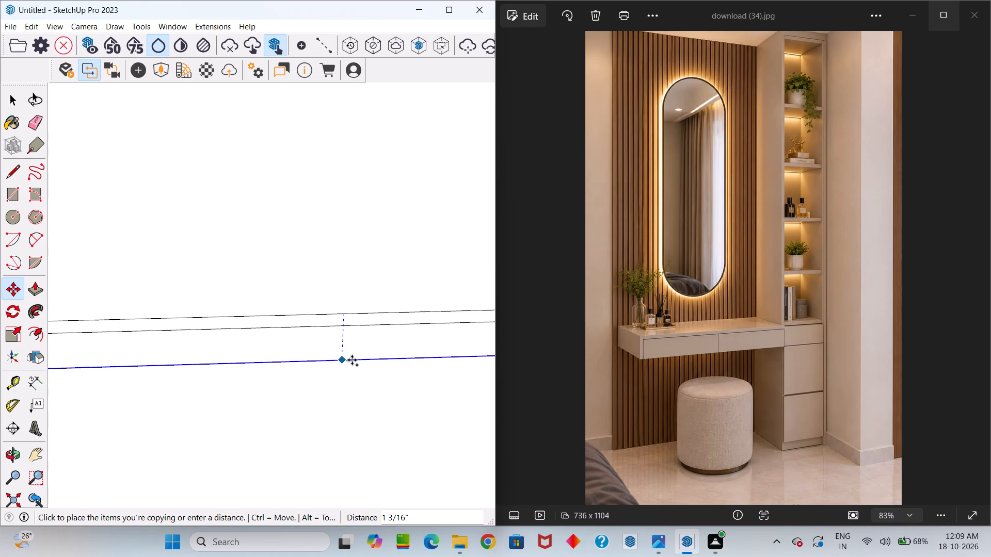
scroll(341, 364, down, 6)
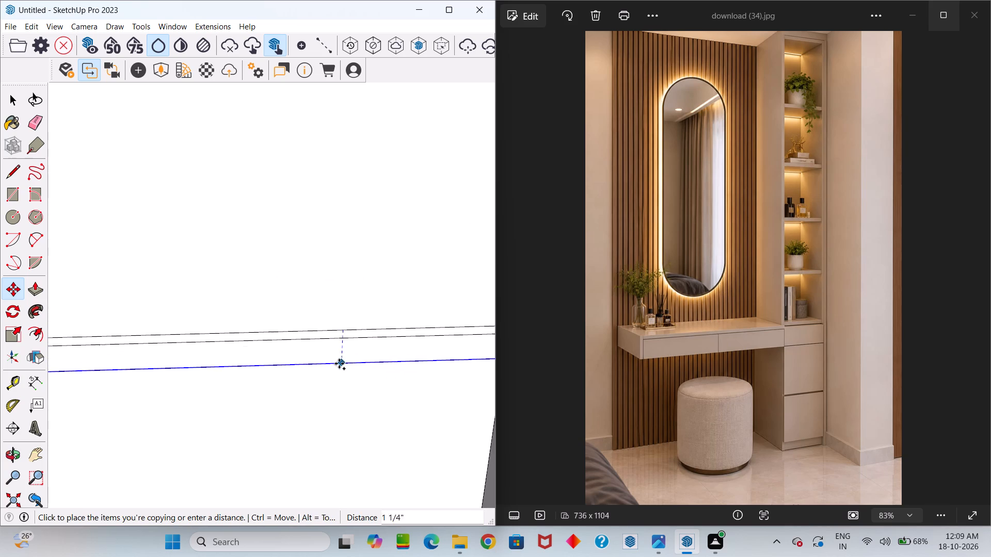
scroll(339, 364, down, 2)
text(0.6)
key(Return)
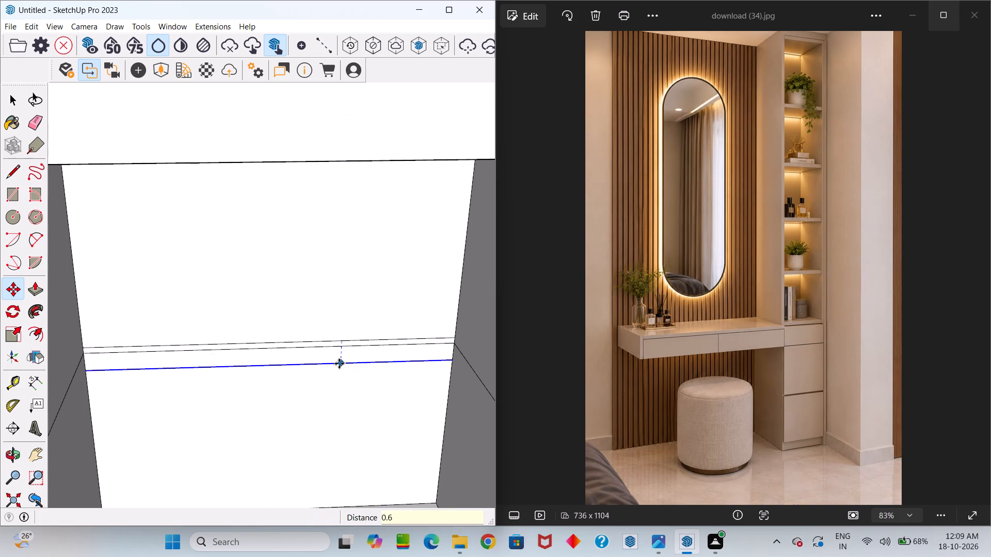
scroll(339, 364, down, 3)
scroll(339, 364, up, 1)
key(space)
Delete the centre line of the three close lines on the cabinet's back panel, leaving one shelf strip.
scroll(339, 364, down, 1)
scroll(345, 368, up, 16)
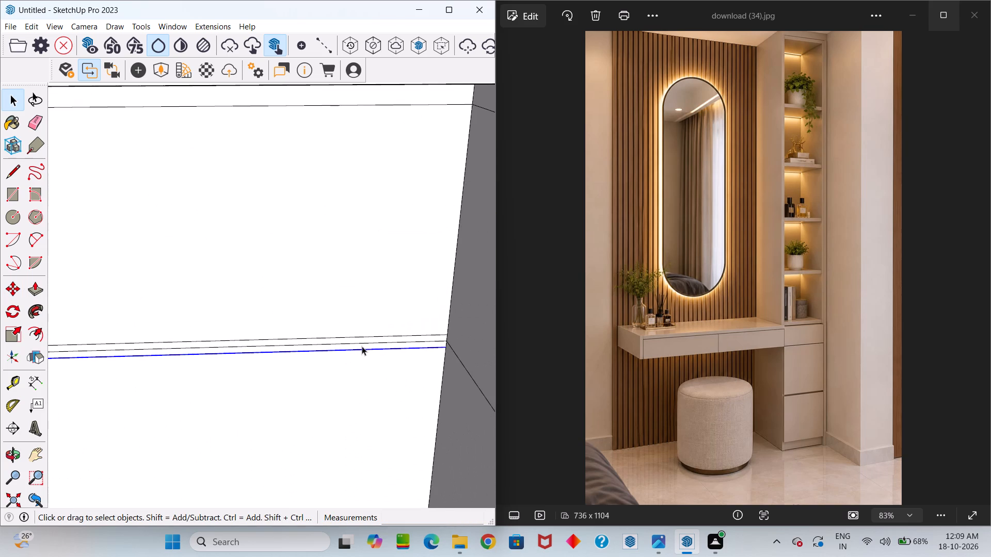
click(364, 341)
key(Delete)
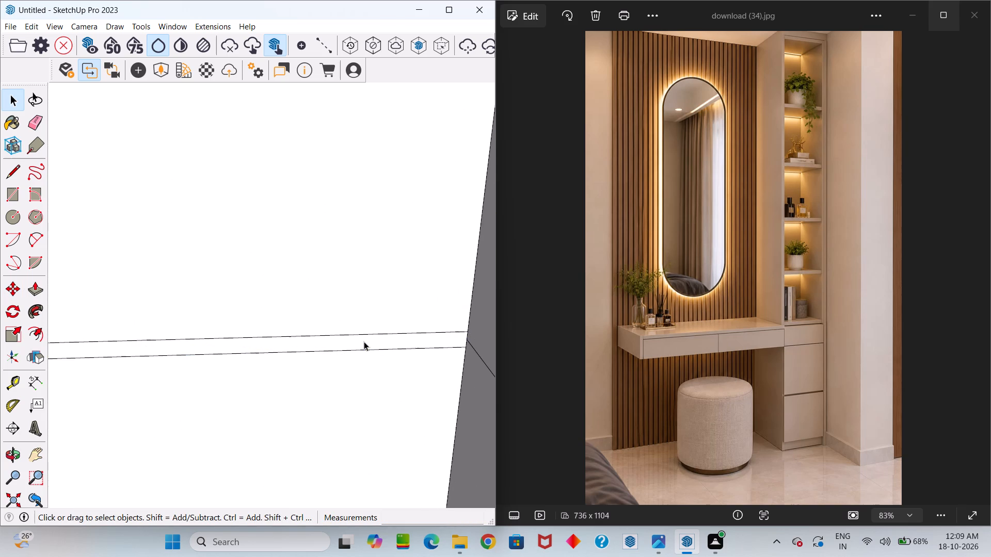
Erase both stray lines on one inner side wall of the lower cabinet and the middle line on the opposite wall.
scroll(431, 349, down, 6)
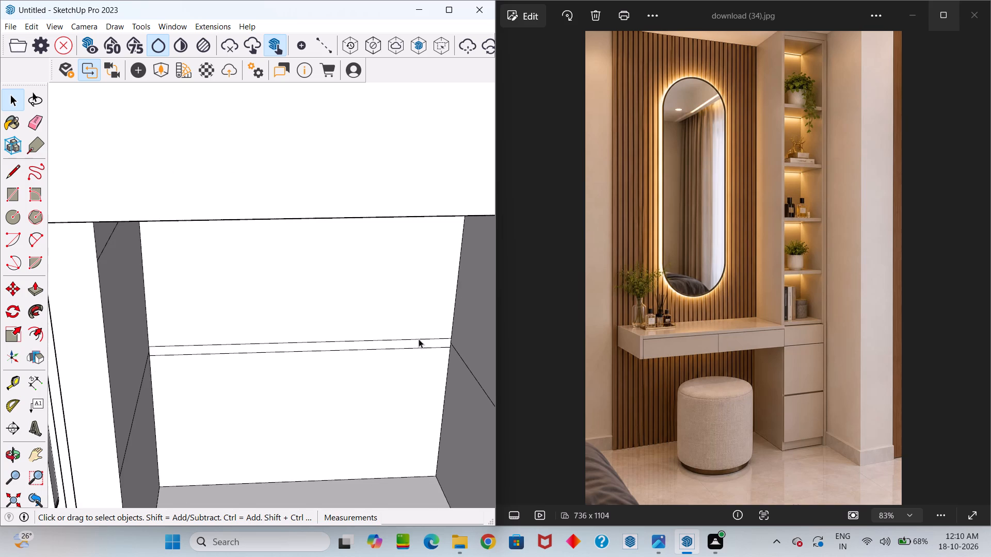
middle_drag(159, 366, 16, 330)
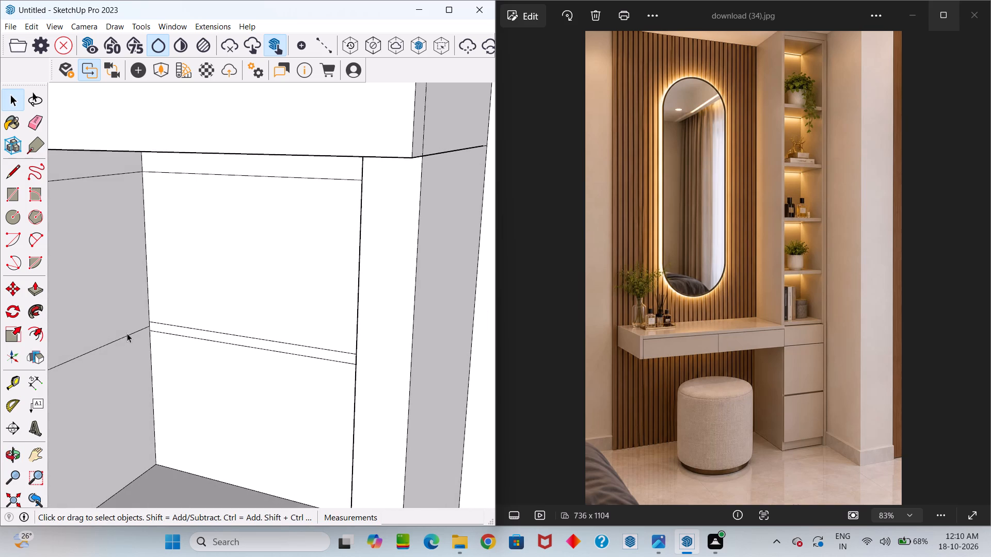
key(e)
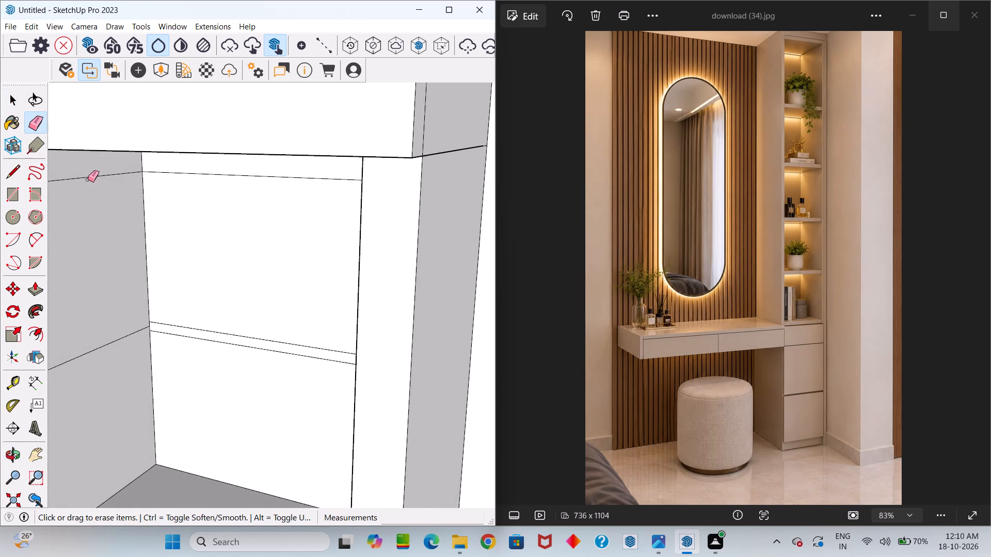
click(88, 179)
click(125, 337)
scroll(123, 338, down, 2)
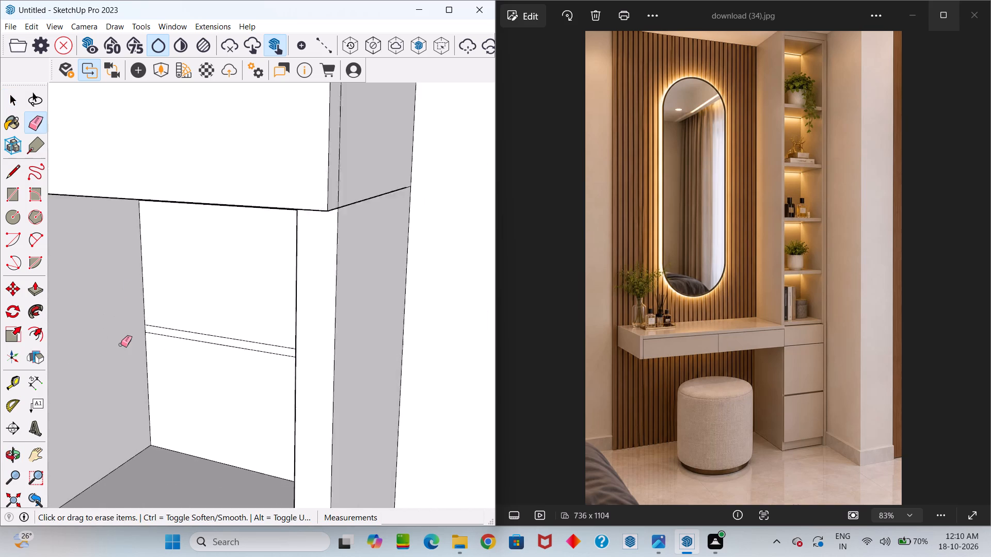
scroll(121, 345, down, 2)
middle_drag(147, 351, 297, 343)
scroll(411, 365, up, 2)
click(410, 359)
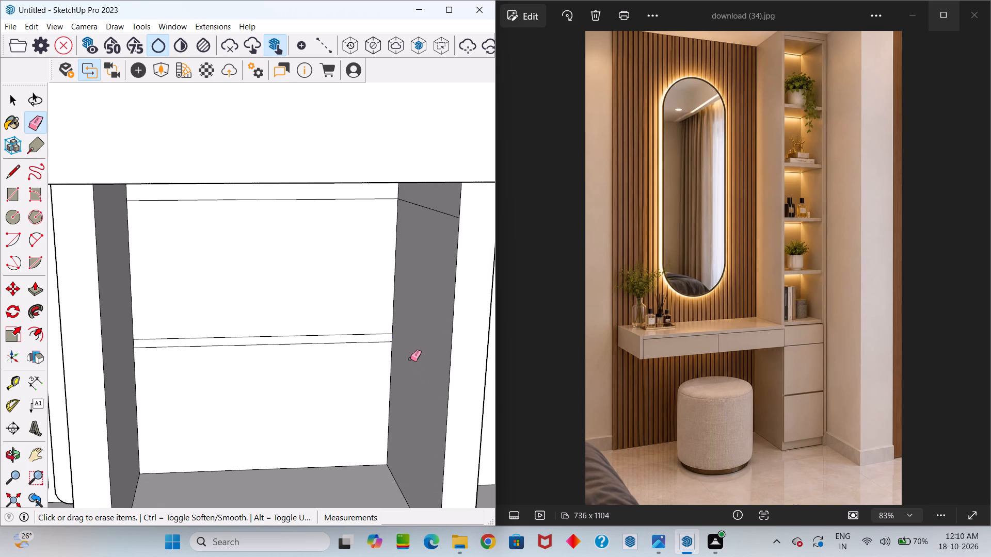
Push/Pull the narrow middle strip forward by the repeated last distance to form a shelf in the lower cabinet.
scroll(390, 361, down, 5)
key(space)
scroll(366, 350, up, 5)
click(364, 345)
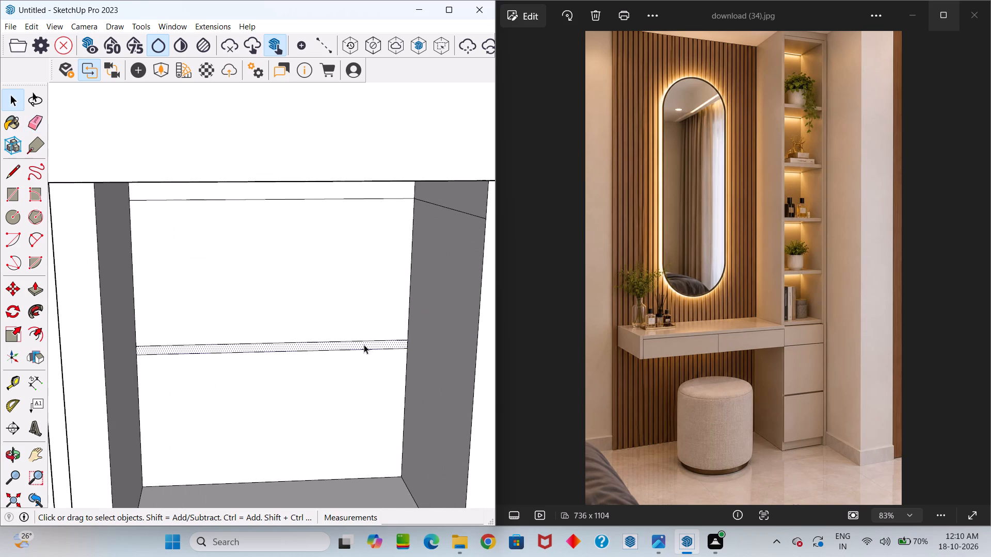
key(p)
double_click(363, 343)
scroll(353, 354, down, 5)
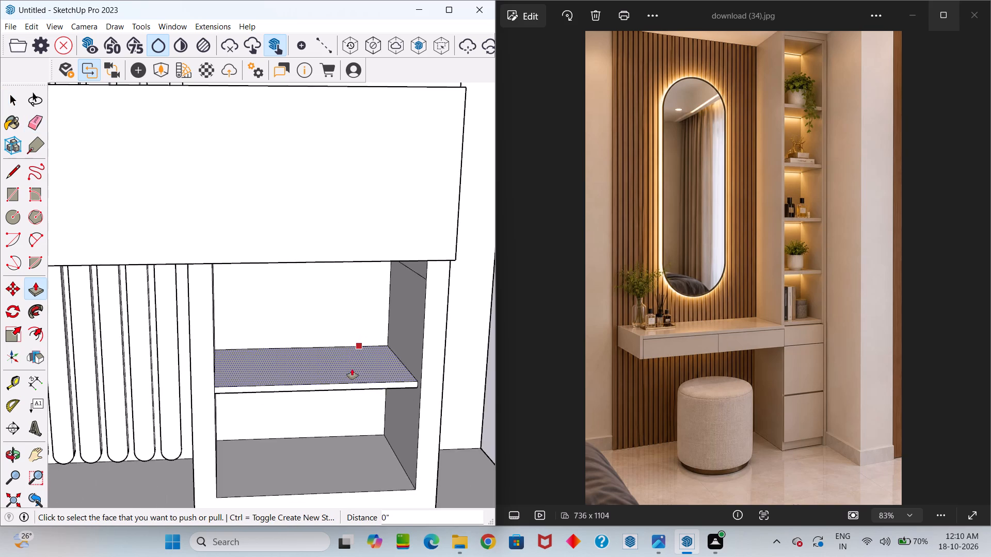
middle_drag(352, 369, 287, 307)
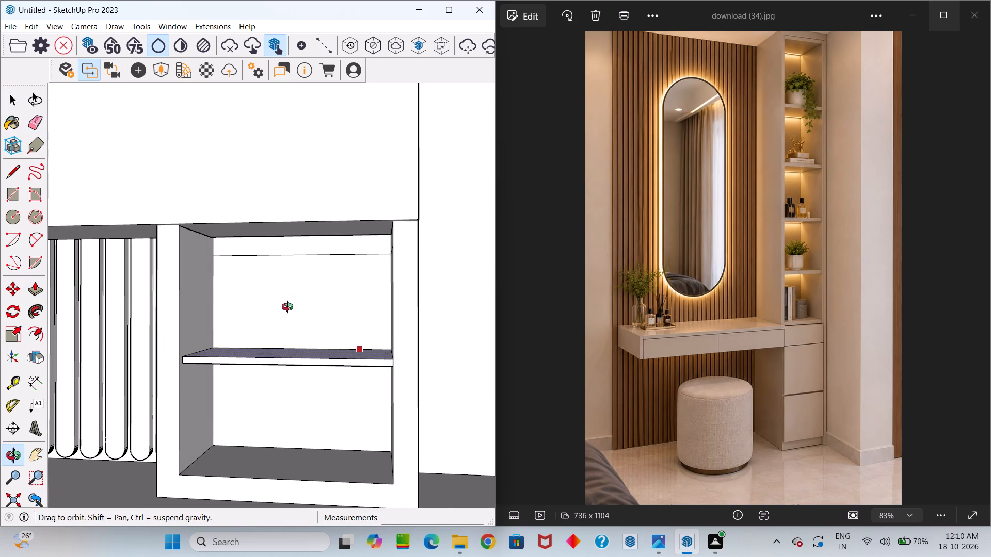
middle_drag(287, 307, 288, 324)
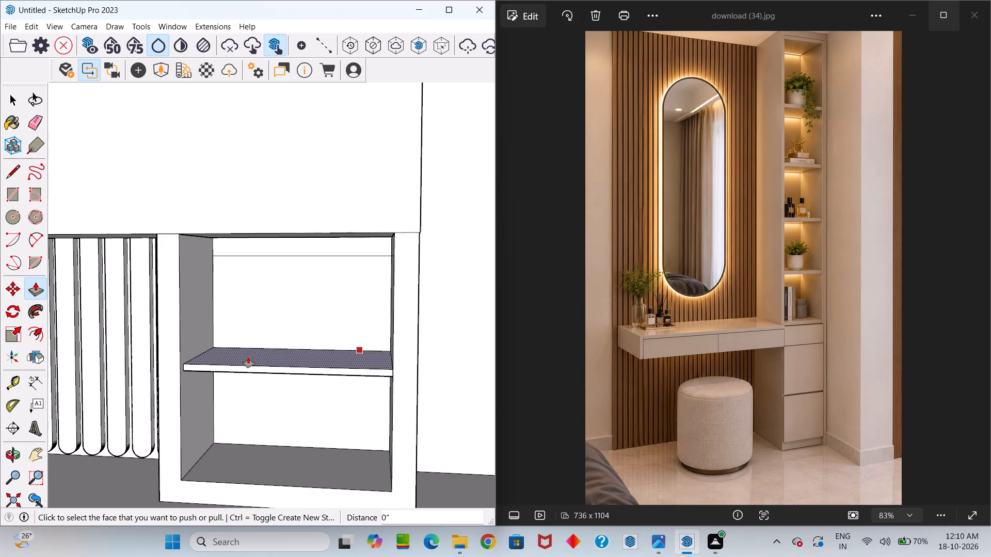
Push/Pull the shelf's top face upward by about 9 9/16" to fill the cabinet's upper compartment as a solid block.
key(space)
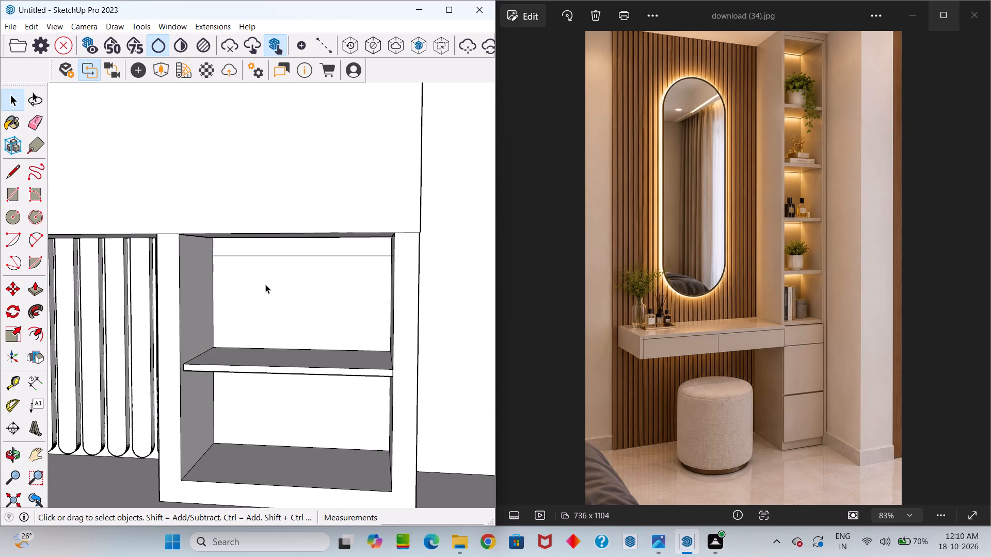
scroll(267, 310, up, 3)
click(275, 372)
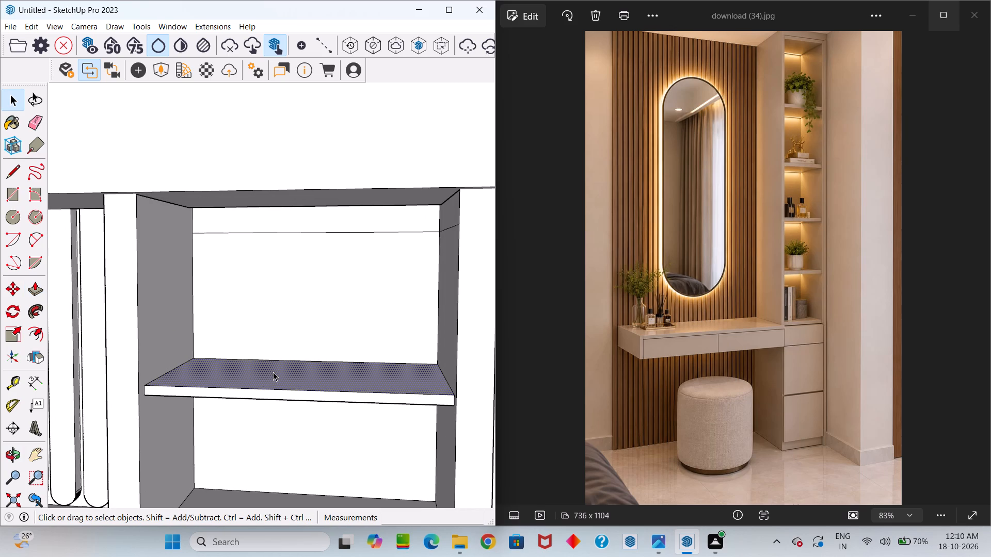
key(p)
click(275, 372)
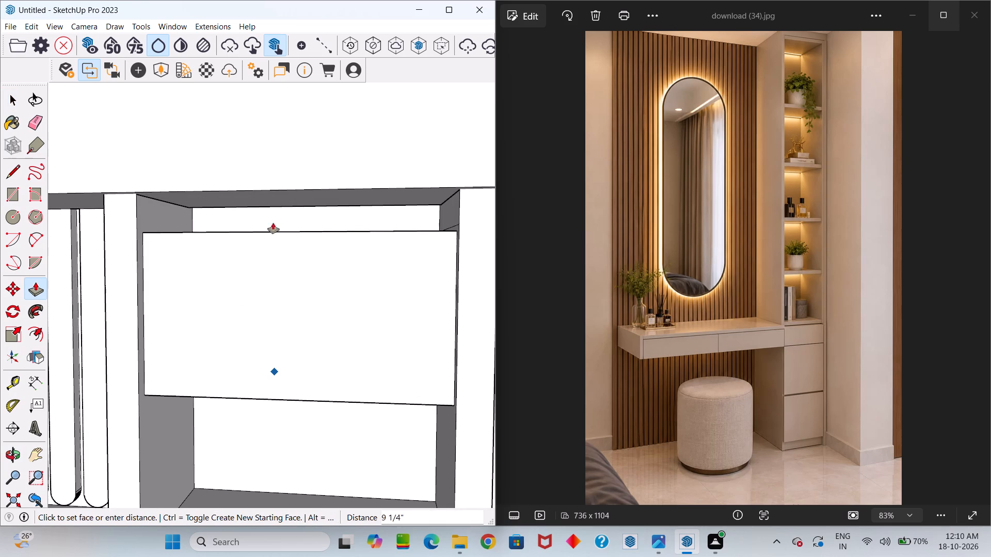
click(273, 199)
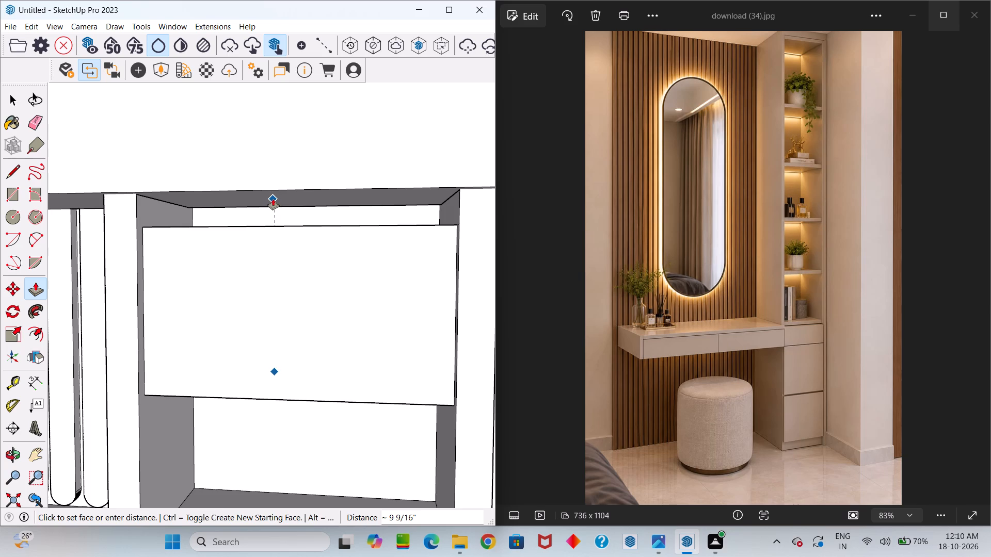
Push/Pull the narrow back strip between the block and the counter forward 11" to the block's front.
middle_drag(269, 236, 268, 272)
scroll(275, 251, up, 9)
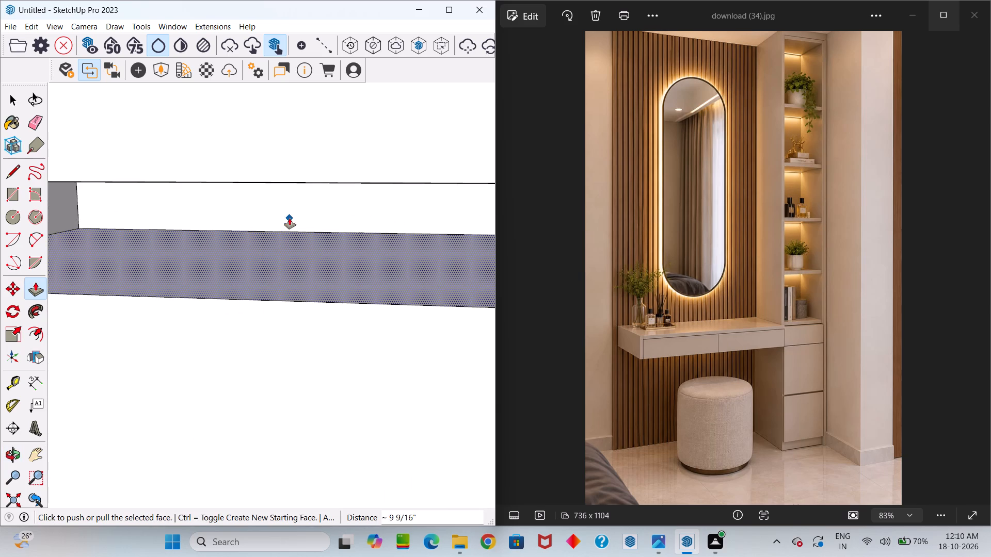
key(space)
click(292, 209)
key(p)
click(292, 209)
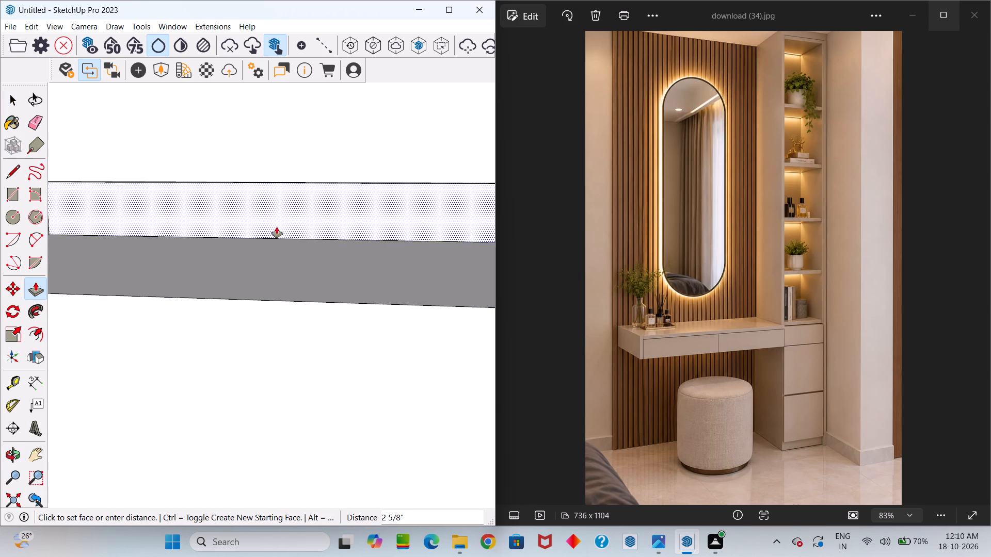
scroll(231, 278, down, 11)
click(245, 293)
scroll(246, 289, down, 3)
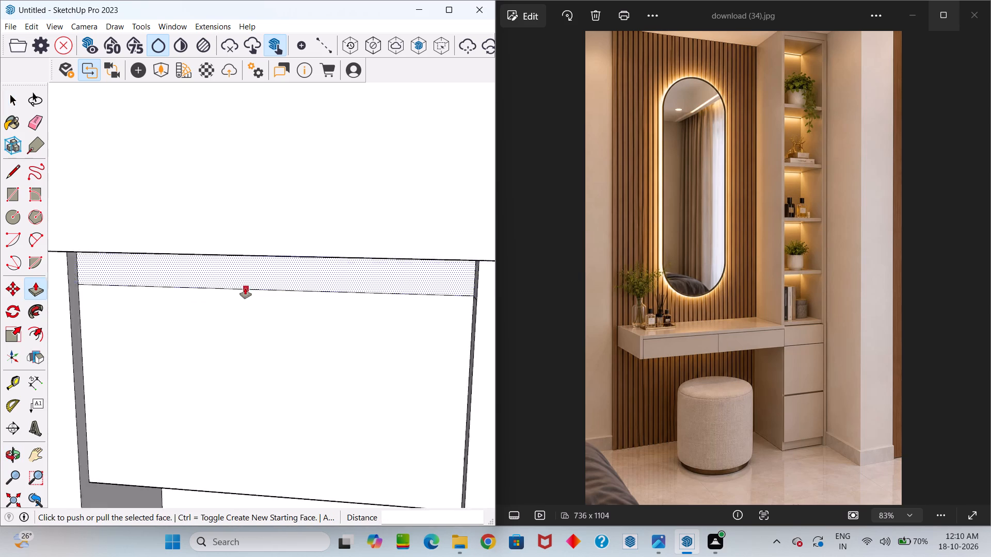
scroll(245, 288, down, 10)
middle_drag(244, 284, 389, 278)
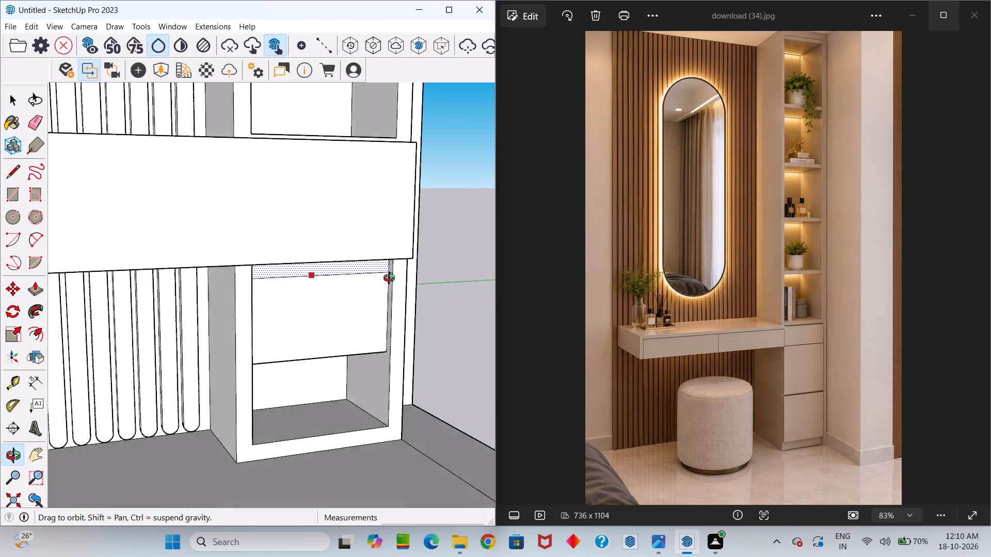
middle_drag(389, 278, 392, 288)
middle_drag(344, 368, 226, 291)
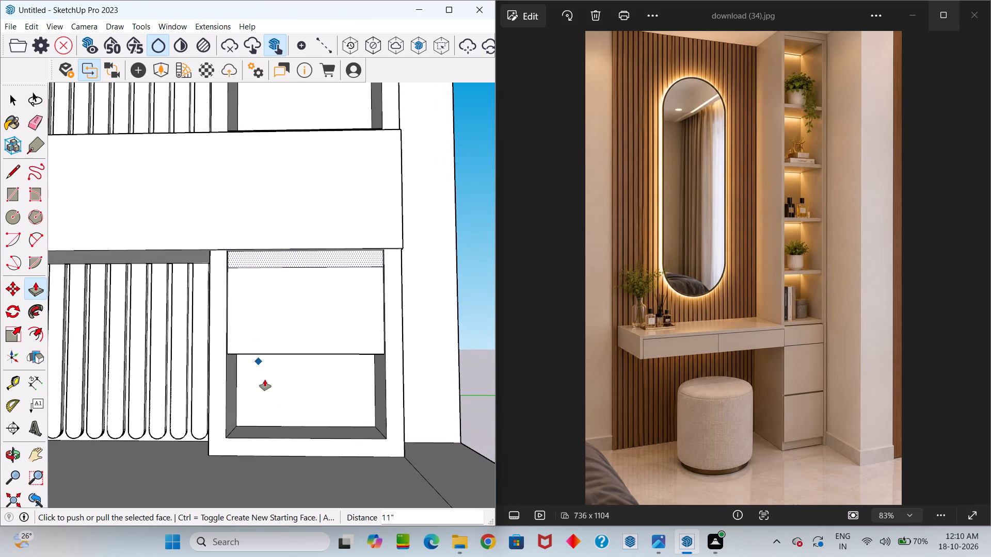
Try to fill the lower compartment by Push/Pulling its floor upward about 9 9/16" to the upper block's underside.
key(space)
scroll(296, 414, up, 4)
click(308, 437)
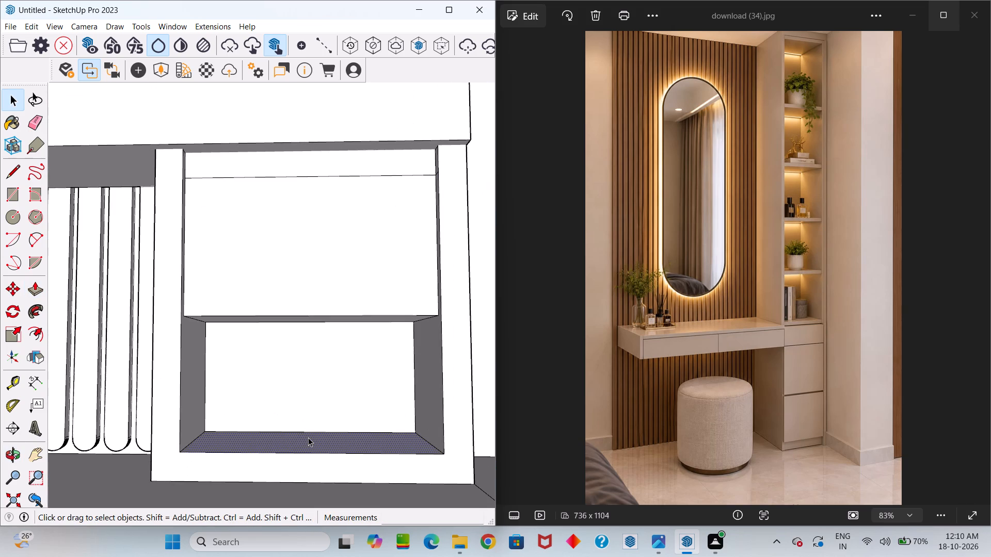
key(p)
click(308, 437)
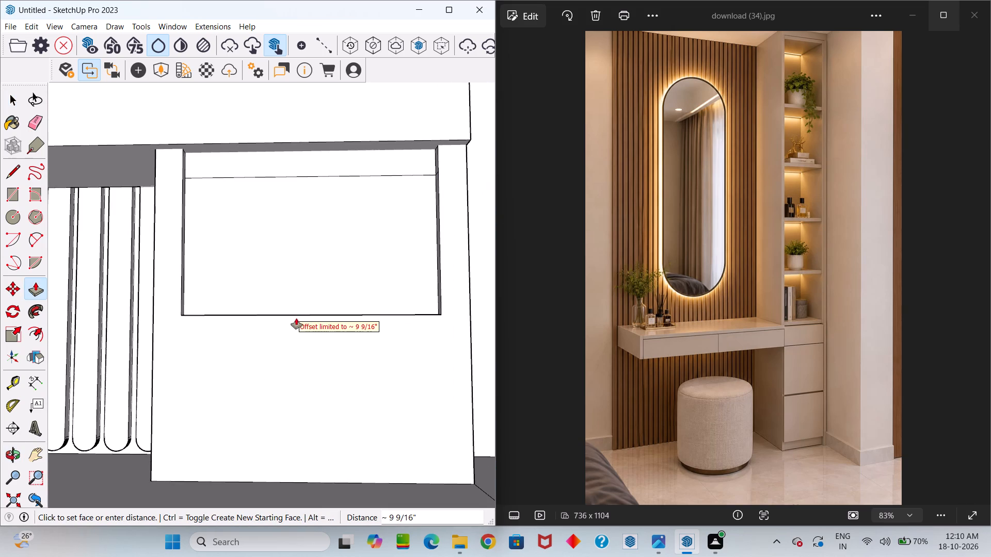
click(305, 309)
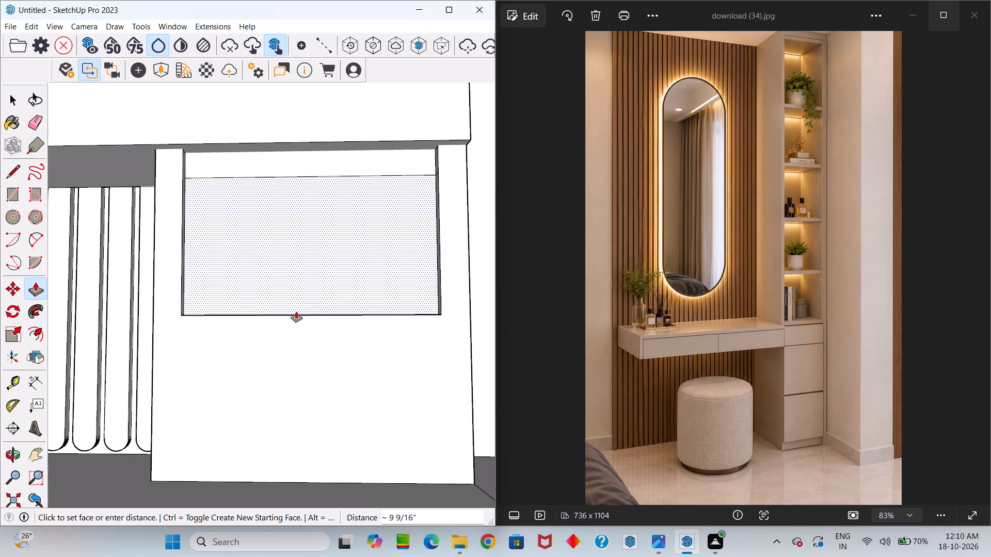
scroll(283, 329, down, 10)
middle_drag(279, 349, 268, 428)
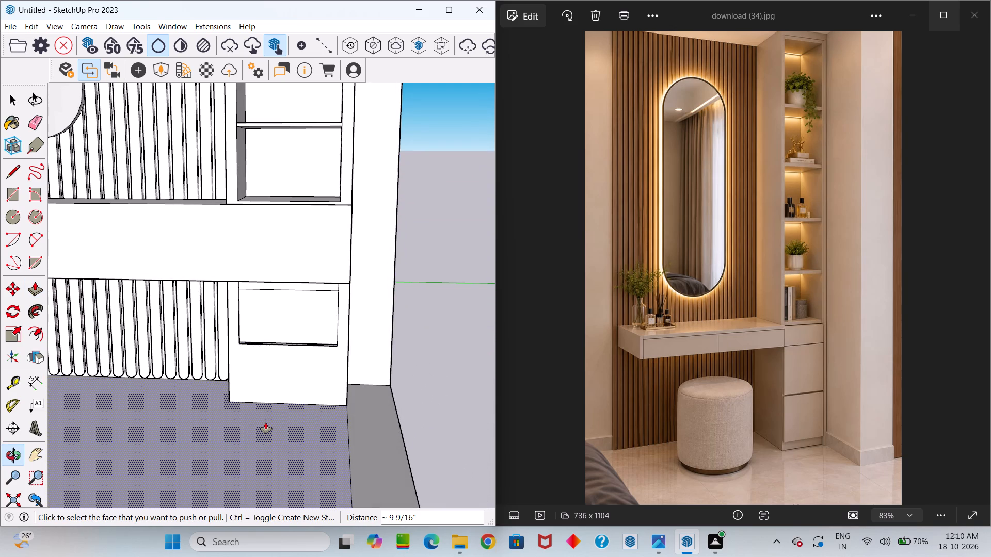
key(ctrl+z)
Push/Pull the upper block's underside down about 9 9/16" to the cabinet floor, as a new section filling the lower compartment.
middle_drag(271, 380, 274, 397)
scroll(290, 372, up, 3)
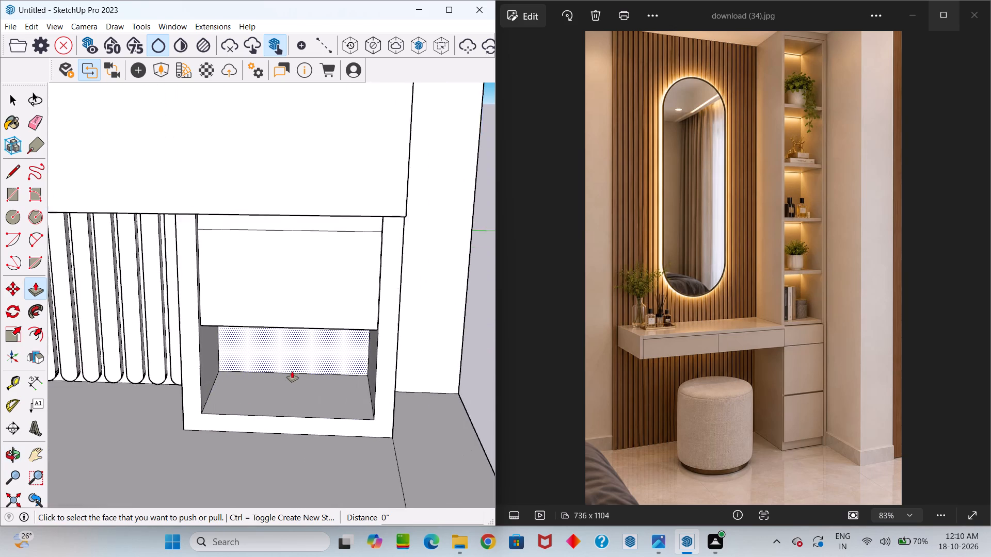
scroll(292, 371, up, 6)
middle_drag(293, 361, 273, 239)
middle_drag(277, 250, 275, 316)
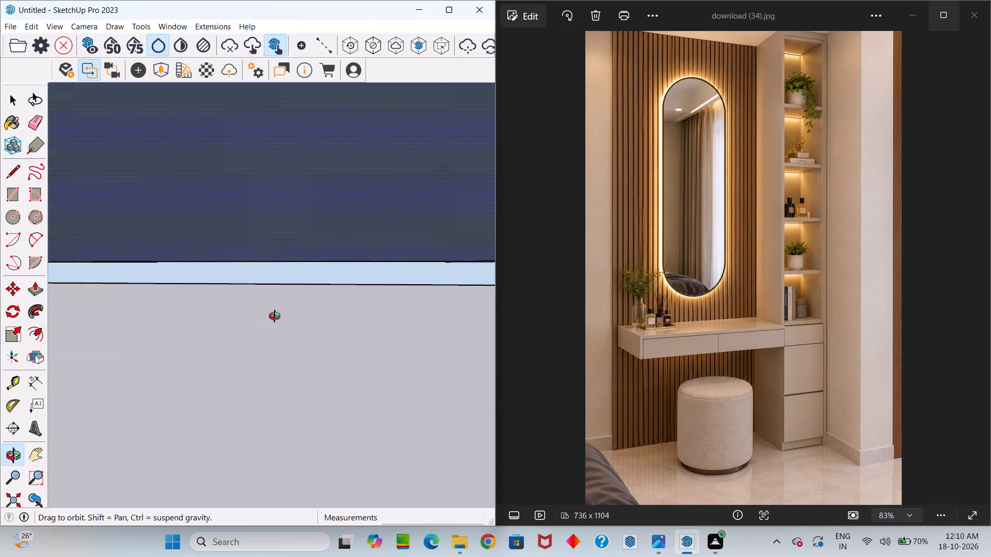
middle_drag(275, 316, 269, 343)
scroll(271, 322, down, 20)
scroll(271, 322, down, 15)
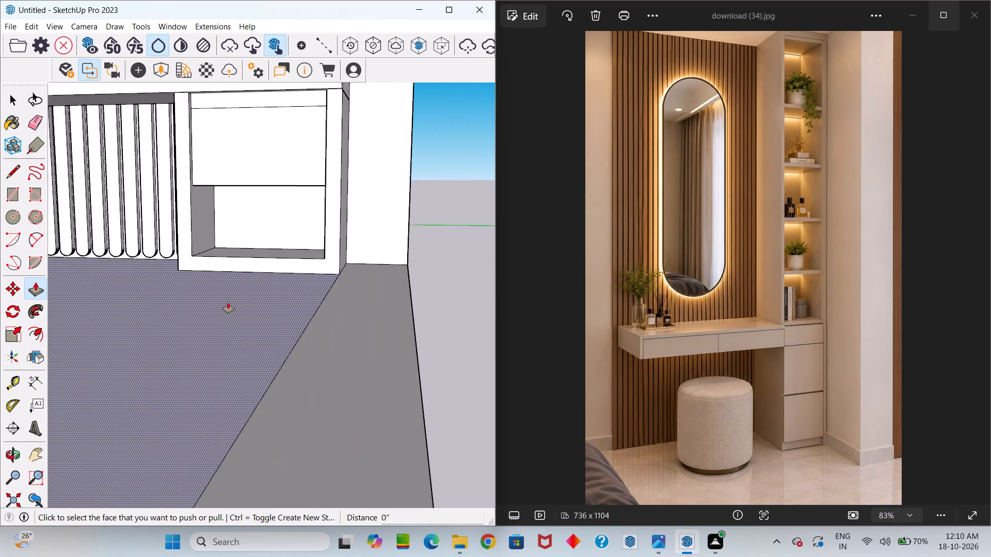
scroll(228, 302, down, 4)
middle_drag(232, 281, 254, 347)
drag(232, 287, 248, 412)
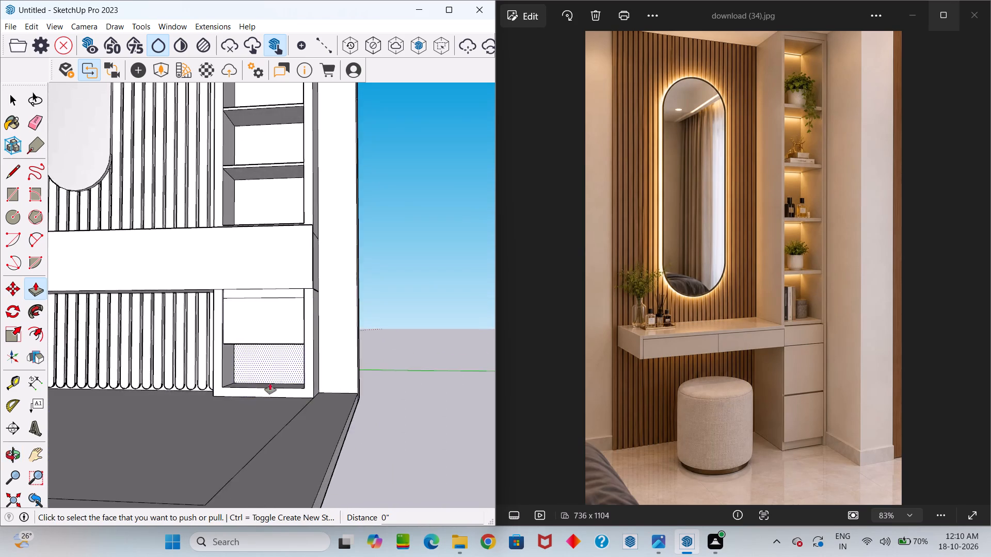
scroll(266, 389, up, 5)
middle_drag(255, 366, 247, 348)
scroll(251, 332, up, 11)
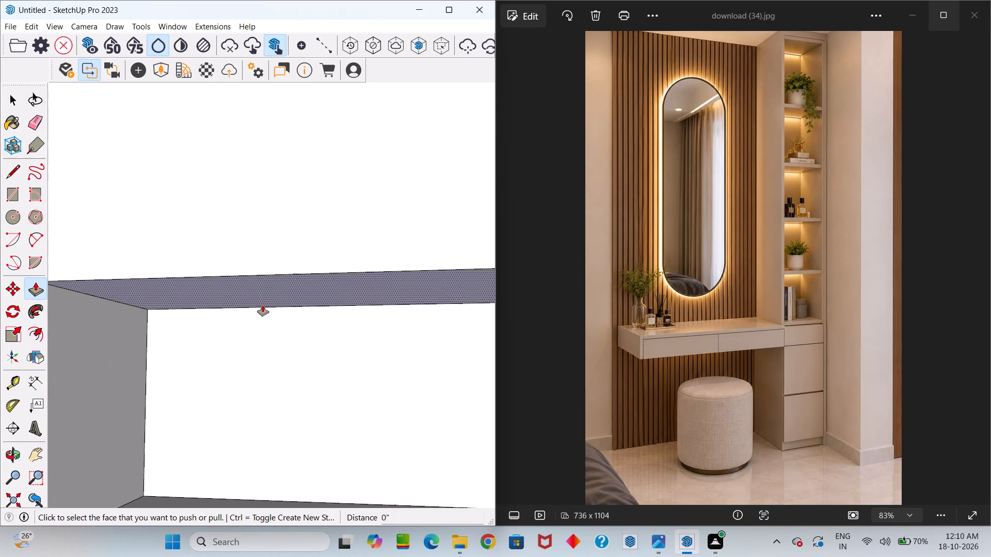
click(267, 291)
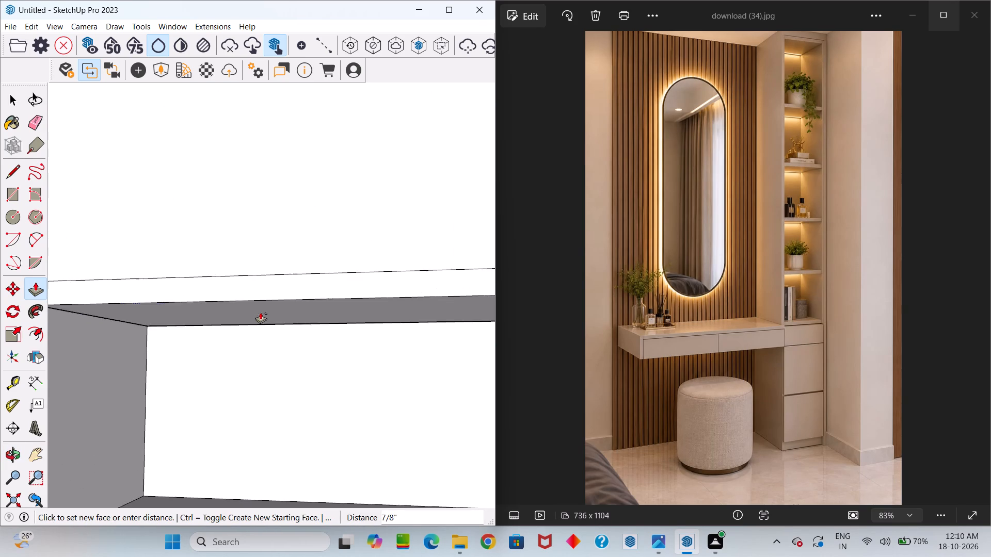
scroll(257, 318, down, 15)
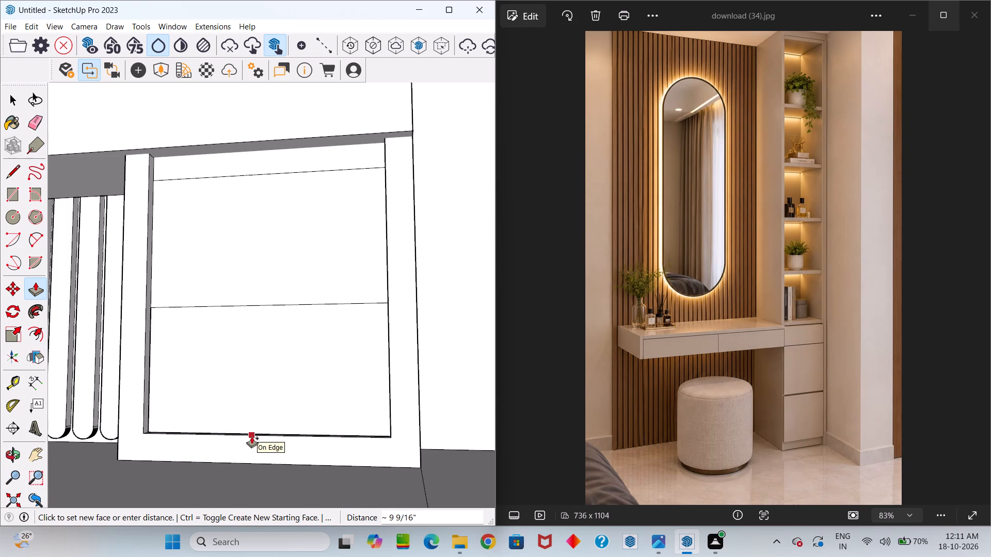
click(252, 437)
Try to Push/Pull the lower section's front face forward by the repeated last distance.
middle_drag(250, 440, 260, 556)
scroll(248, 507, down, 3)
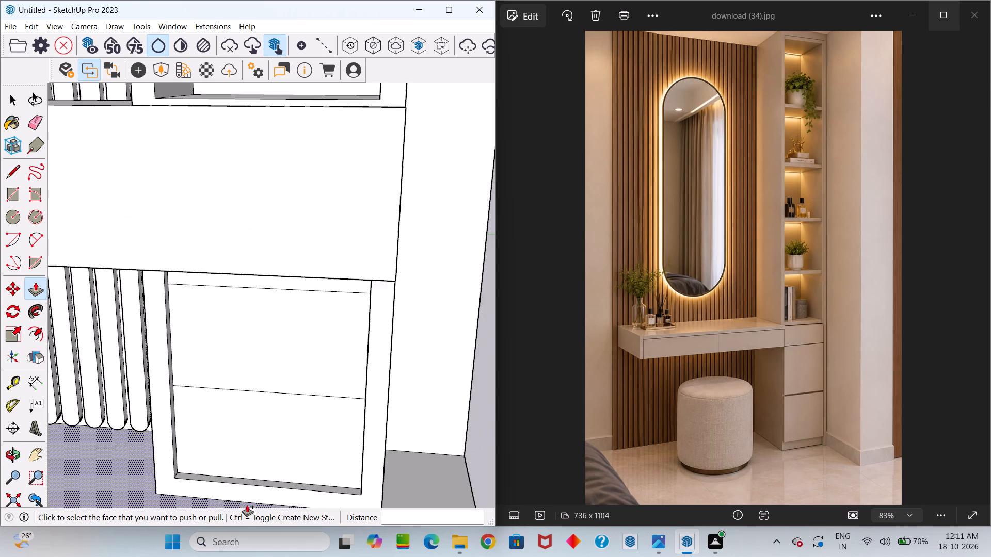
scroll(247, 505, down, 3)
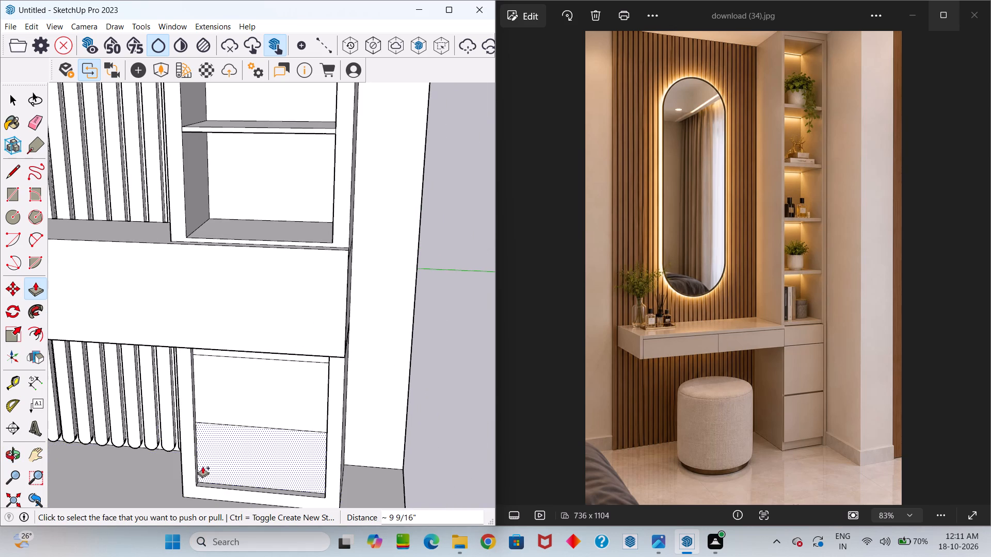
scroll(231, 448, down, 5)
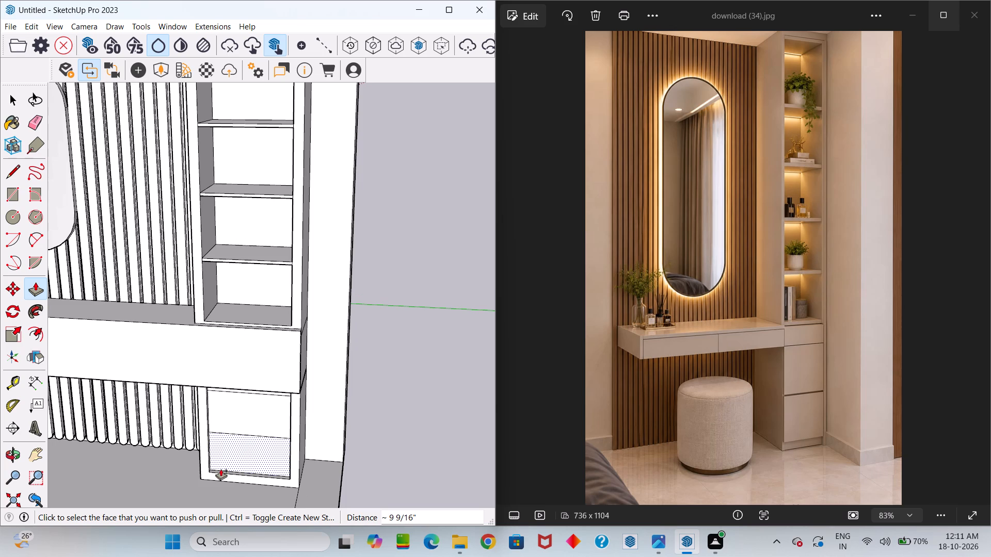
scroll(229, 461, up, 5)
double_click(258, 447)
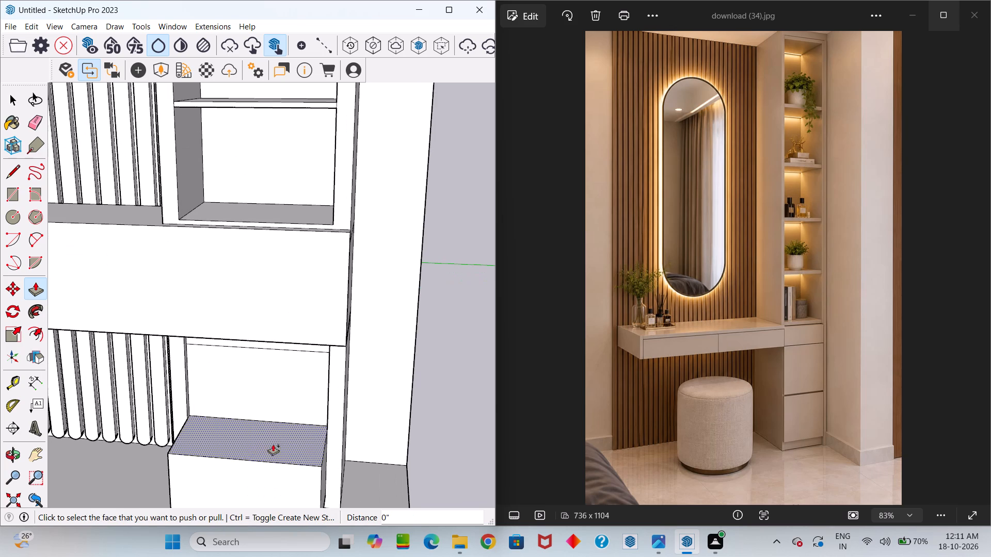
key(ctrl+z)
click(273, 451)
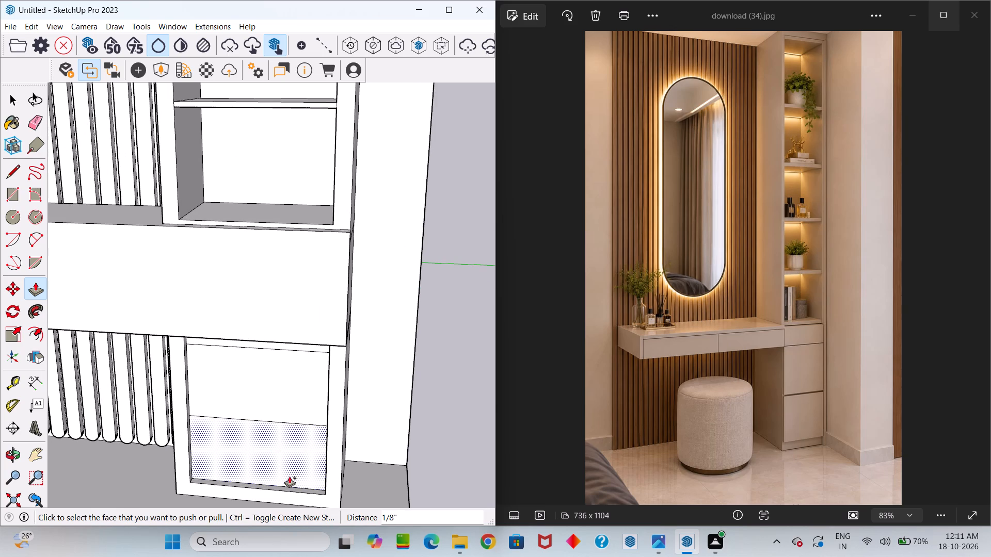
Push/Pull the lower section's front face forward 1" to sit flush with the cabinet frame.
key(space)
click(289, 471)
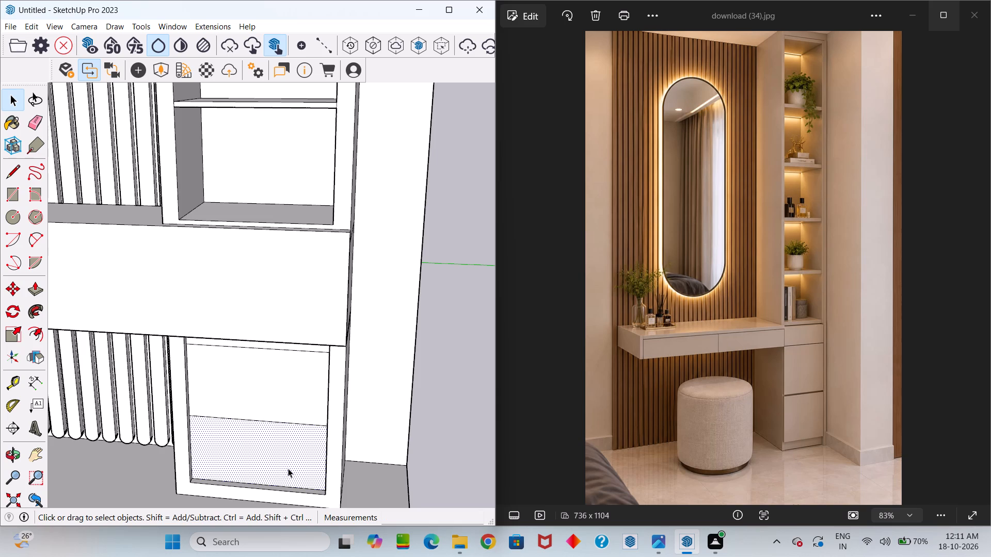
key(p)
click(288, 468)
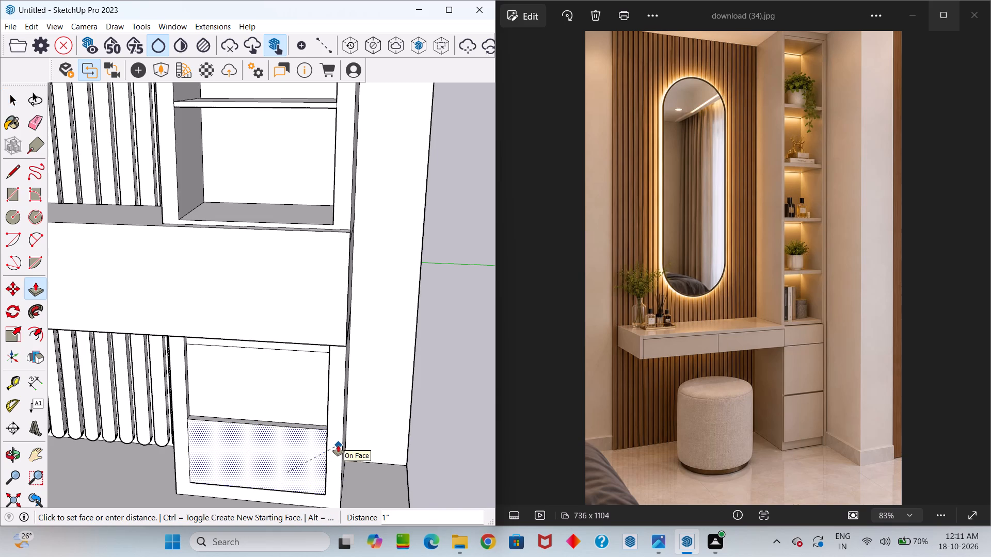
click(338, 445)
Push/Pull the upper section's front face forward 1" to align with the lower section.
key(space)
click(295, 405)
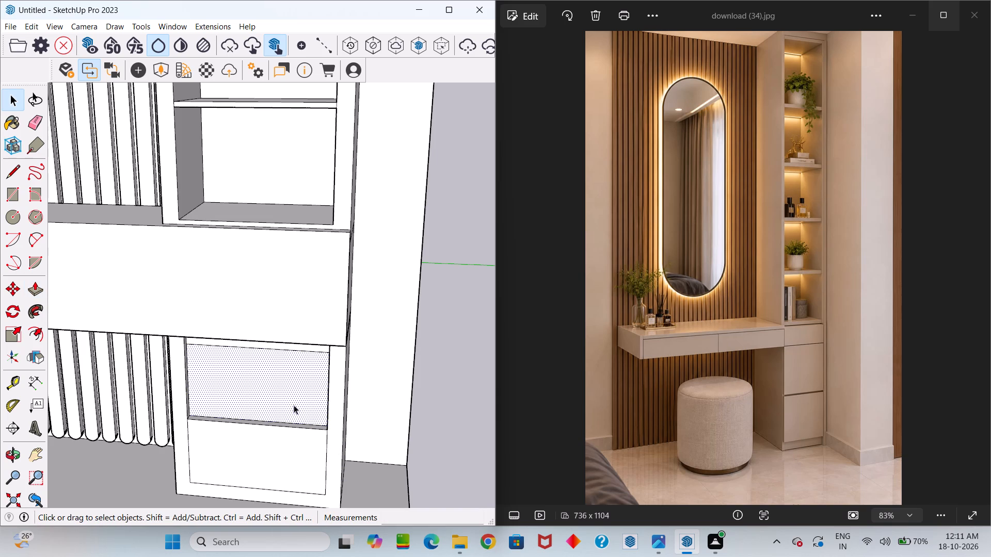
key(p)
click(294, 405)
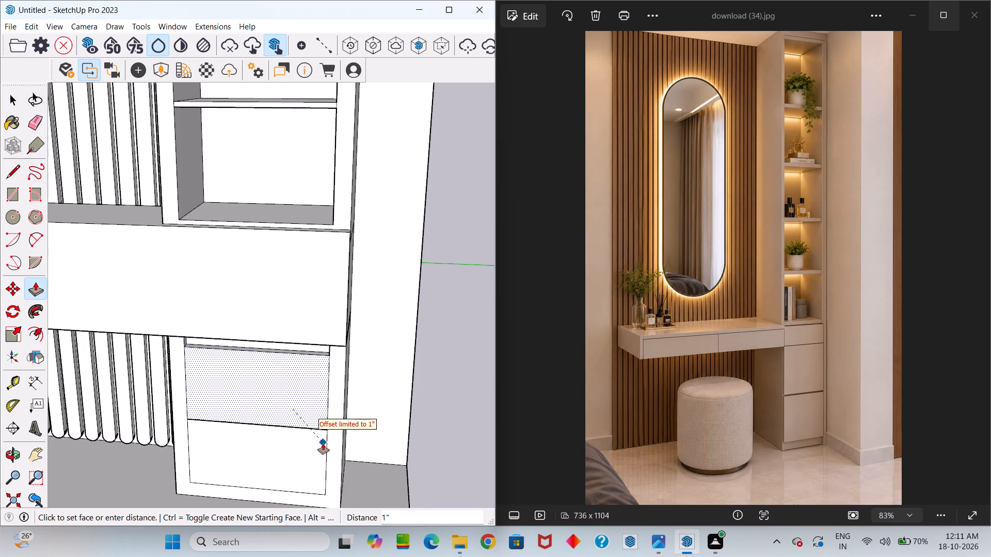
click(323, 444)
Push/Pull the narrow strip directly under the counter forward by the repeated 1" distance.
middle_drag(294, 356, 300, 278)
scroll(303, 282, up, 3)
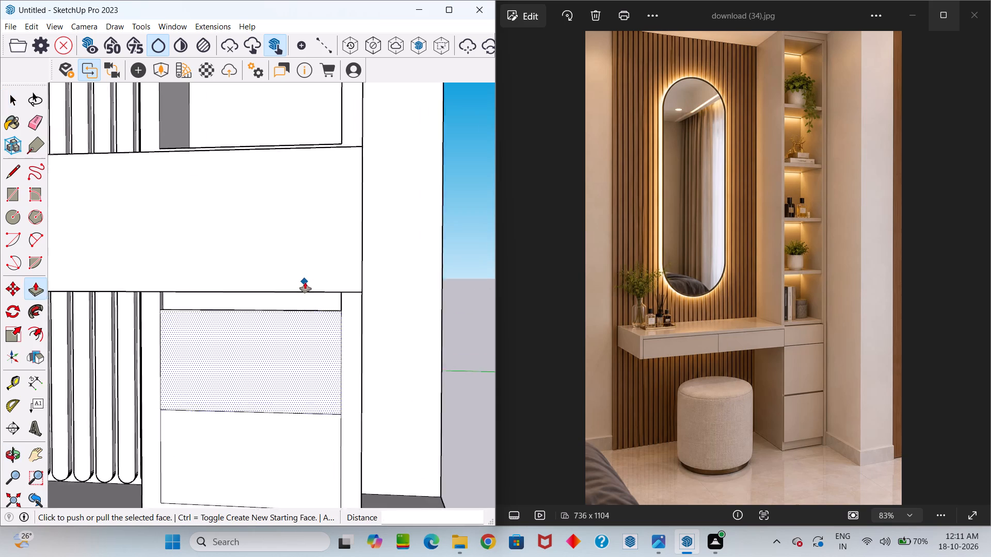
scroll(305, 282, up, 2)
key(space)
scroll(306, 312, up, 4)
click(308, 307)
key(p)
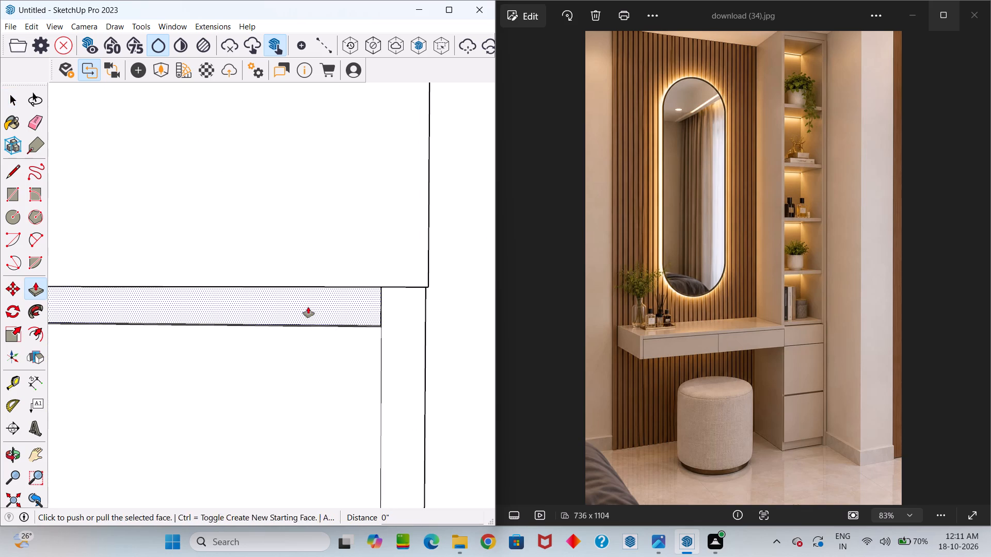
double_click(308, 307)
Erase the line between the narrow strip under the counter and the upper section's front face.
scroll(294, 332, down, 18)
middle_drag(290, 374, 329, 354)
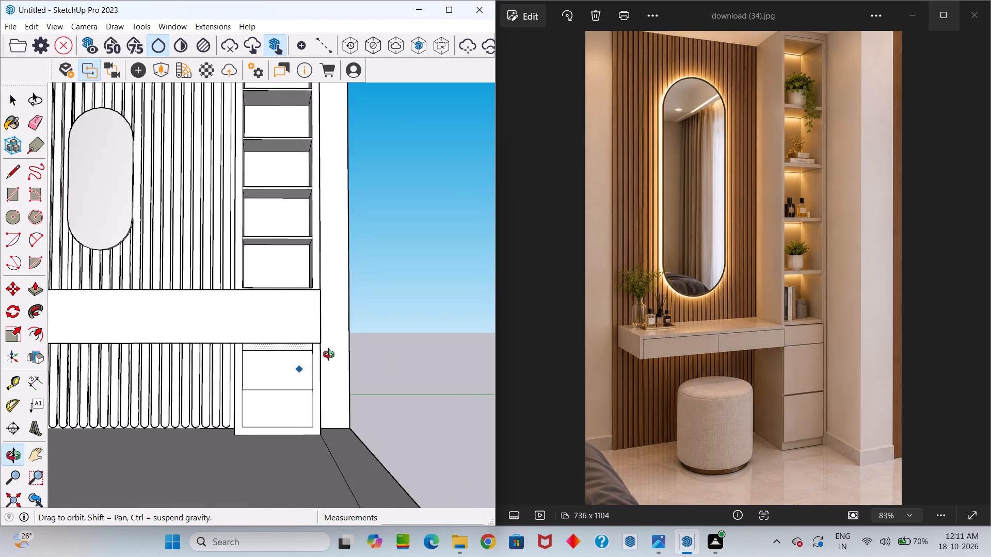
middle_drag(329, 354, 331, 366)
scroll(313, 374, up, 5)
key(e)
scroll(278, 374, up, 5)
scroll(278, 329, up, 1)
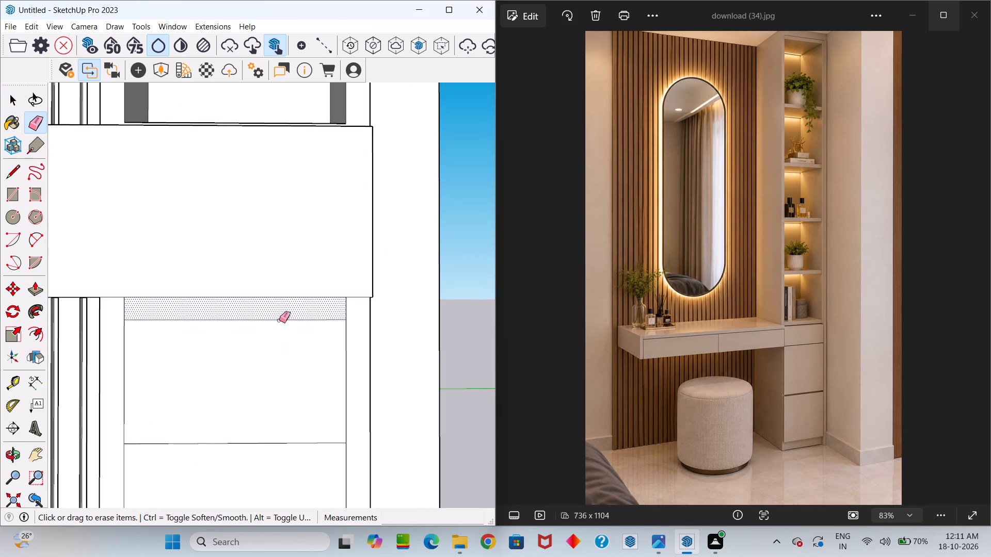
click(281, 320)
Copy the dividing line between the two lower cabinet fronts about 1" upward to outline a thin gap.
scroll(279, 337, down, 11)
middle_drag(277, 370, 234, 364)
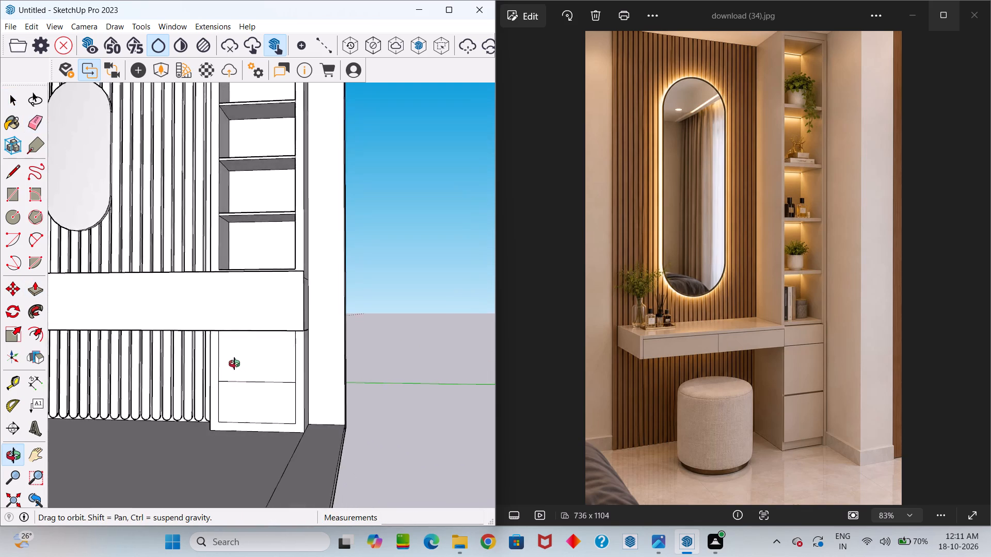
middle_drag(234, 364, 277, 363)
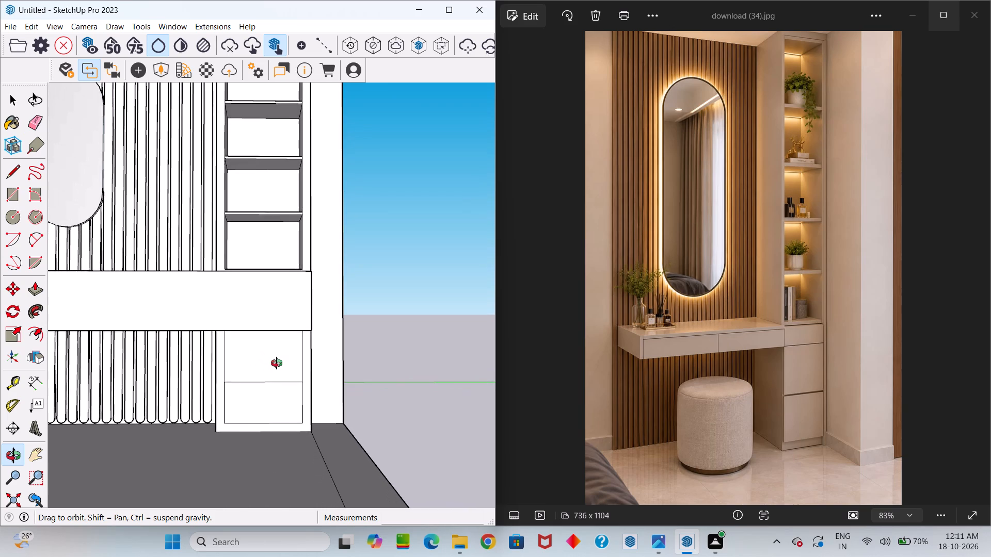
middle_drag(277, 363, 276, 406)
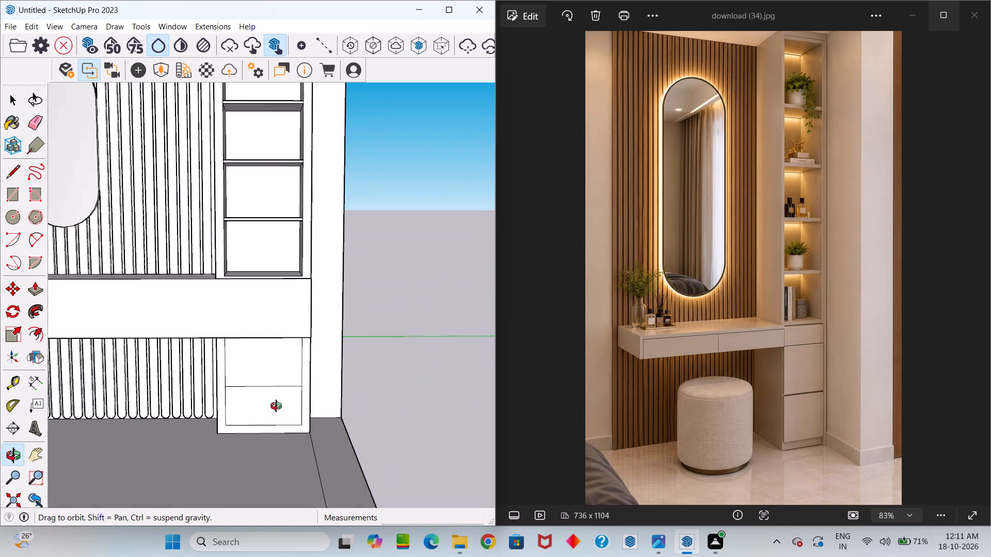
middle_drag(276, 406, 275, 404)
scroll(276, 389, up, 3)
key(space)
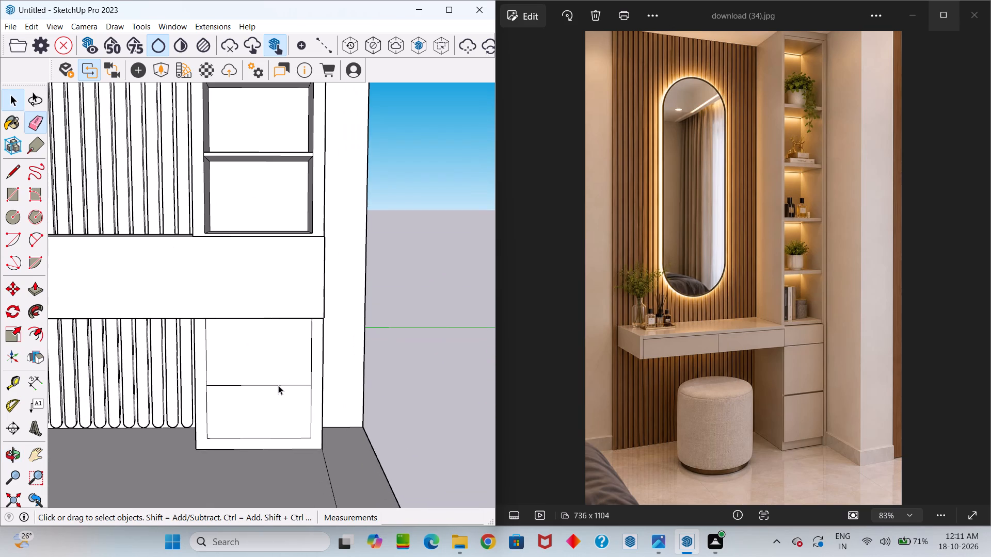
click(278, 385)
key(m)
click(278, 385)
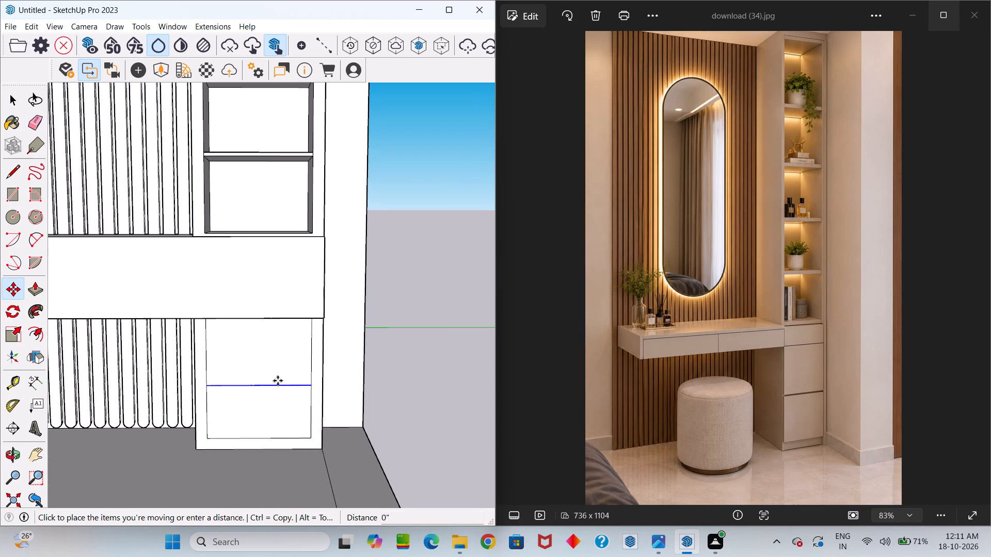
click(277, 380)
scroll(282, 383, up, 1)
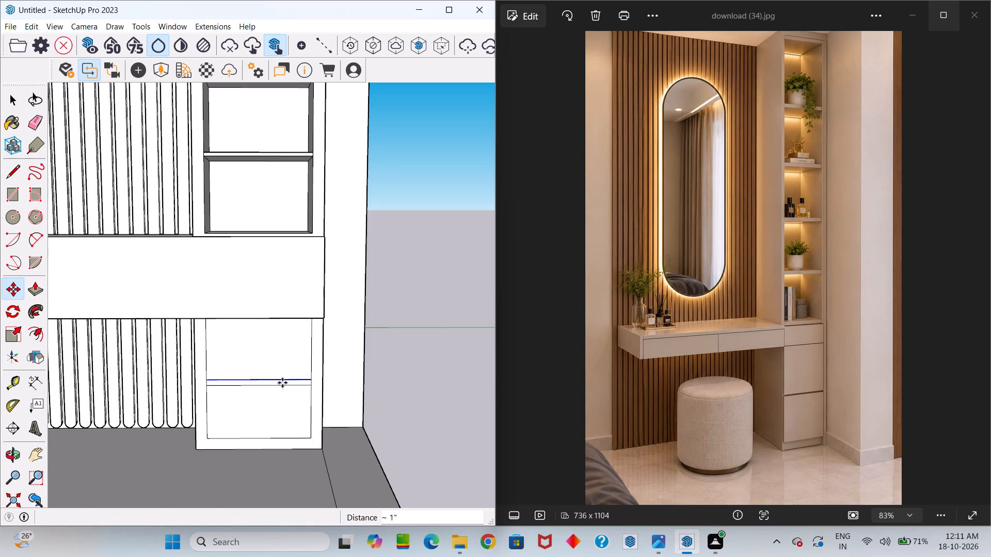
scroll(281, 389, down, 5)
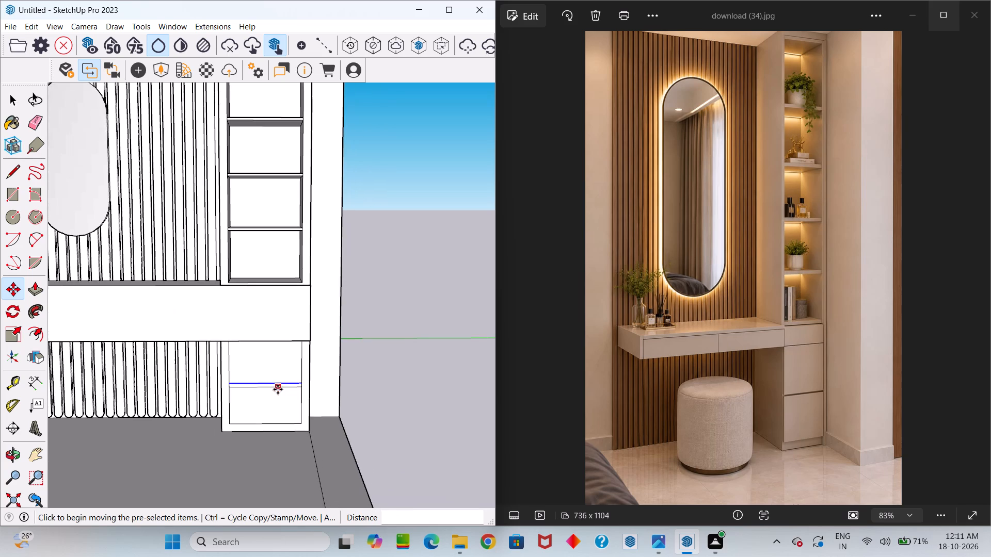
middle_drag(284, 391, 273, 368)
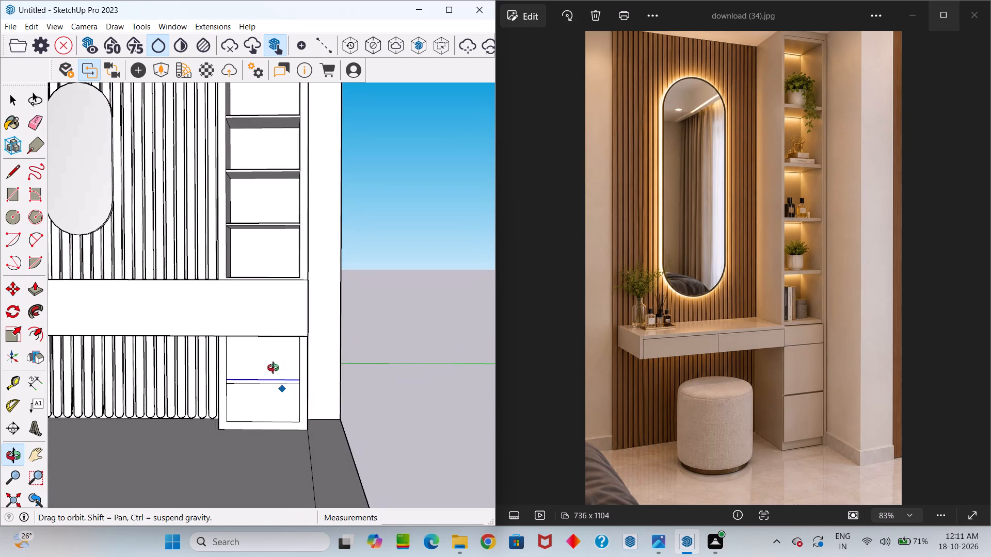
middle_drag(273, 368, 270, 369)
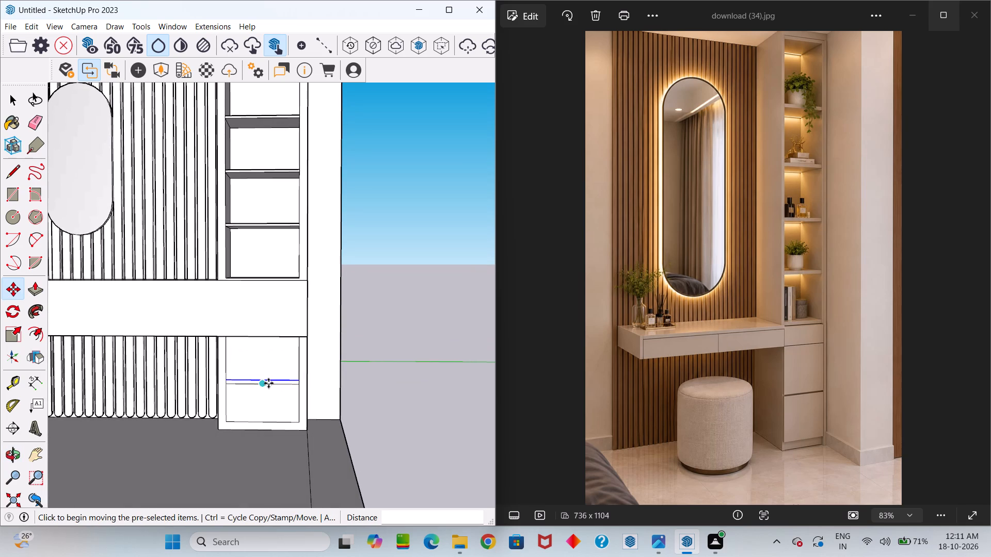
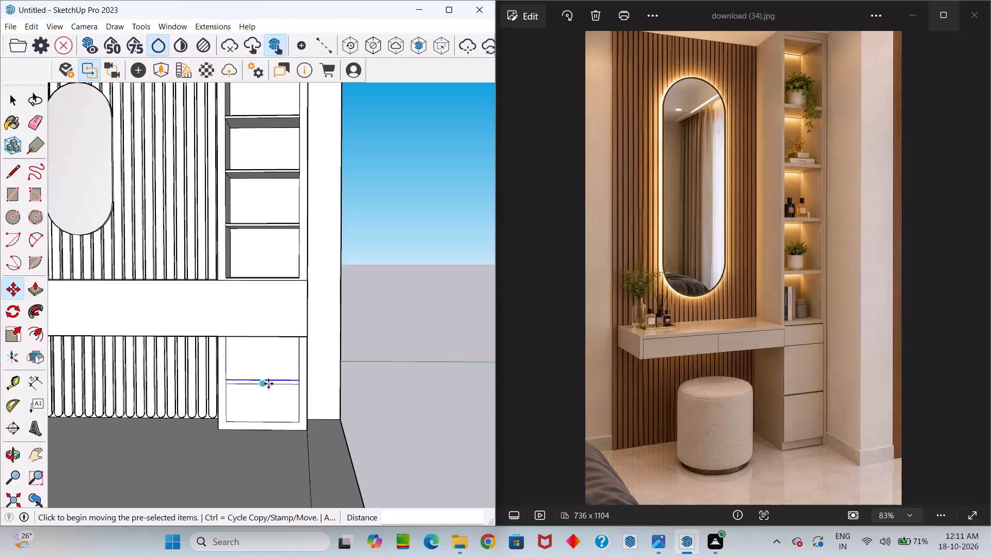
Examine the whole vanity wall from the front and from above, including the counter and lower cabinet.
scroll(302, 264, down, 5)
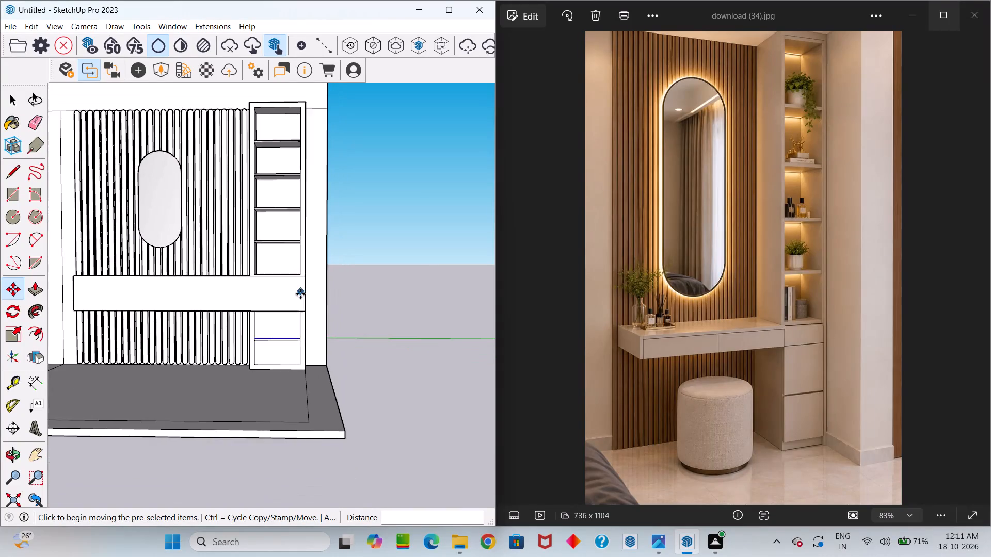
scroll(299, 304, down, 1)
middle_drag(302, 315, 309, 335)
middle_drag(309, 336, 304, 402)
key(space)
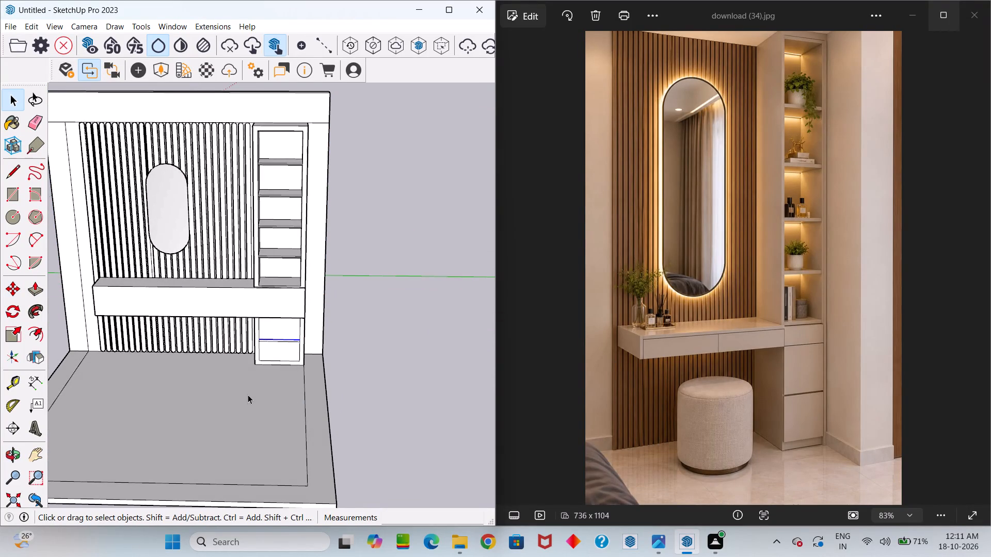
middle_click(178, 320)
drag(174, 318, 212, 365)
middle_drag(174, 318, 212, 365)
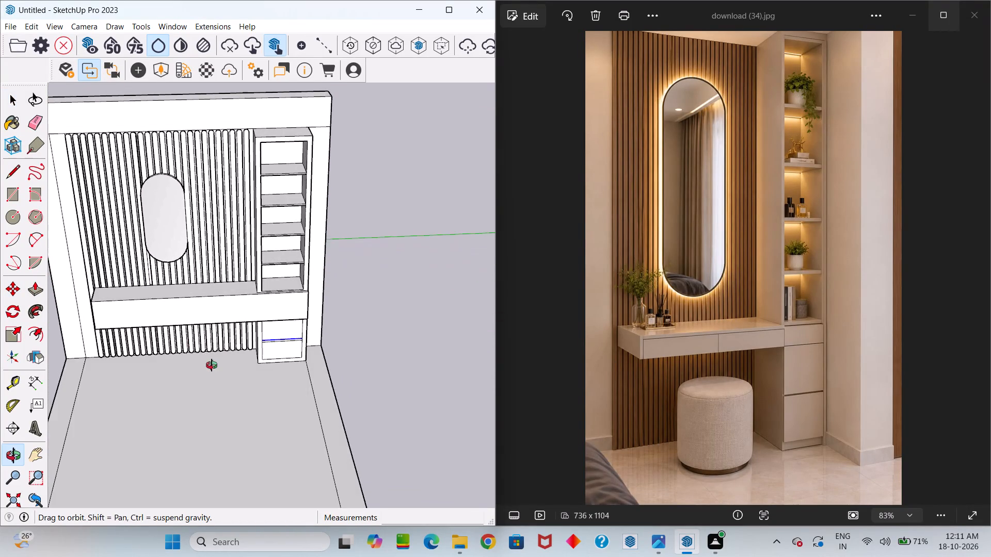
drag(212, 365, 181, 321)
middle_drag(212, 365, 181, 321)
middle_drag(180, 321, 229, 343)
drag(178, 320, 229, 343)
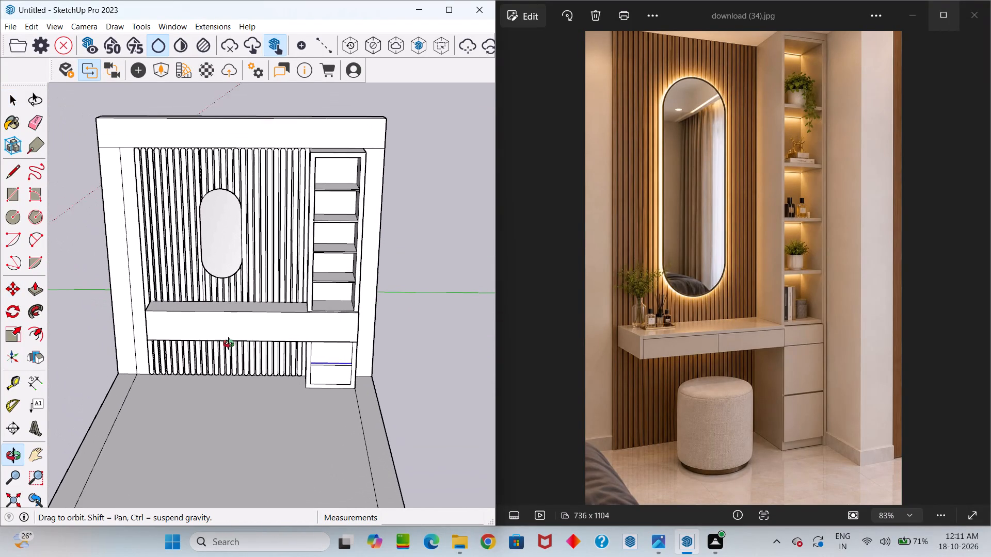
middle_drag(229, 343, 230, 343)
Draw a vertical line about 1' 1 7/8" long across the counter's front face where it meets the shelf cabinet's side.
middle_drag(246, 322, 220, 273)
scroll(187, 340, up, 4)
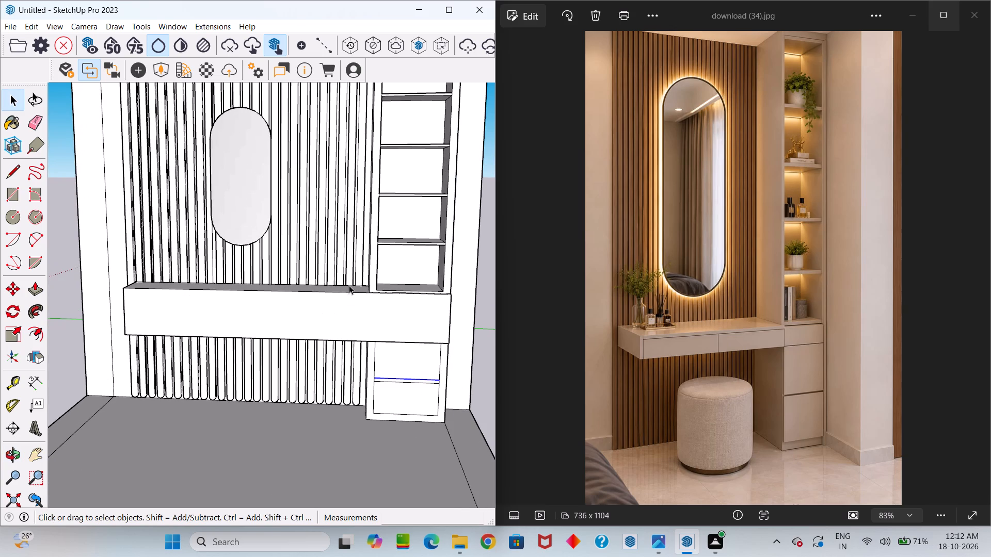
key(l)
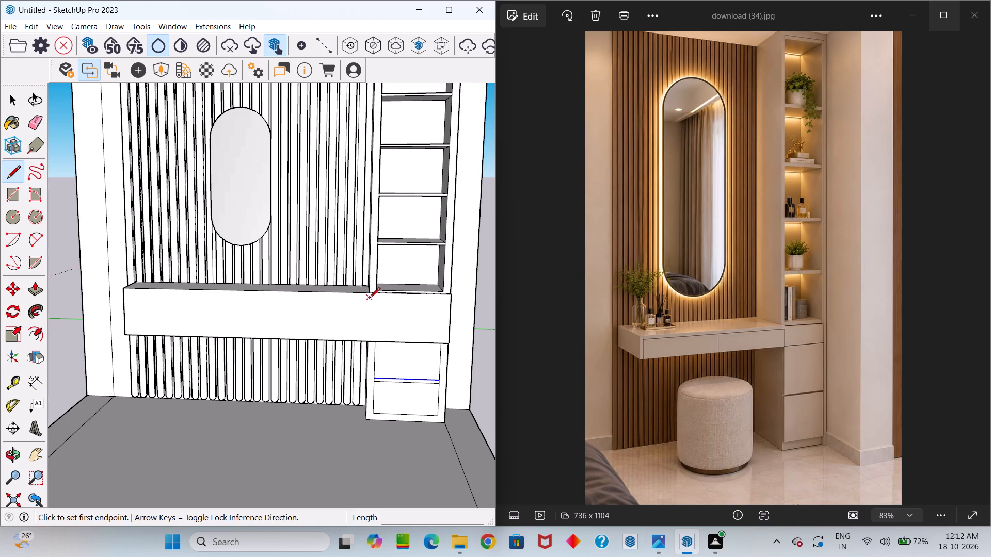
scroll(357, 297, up, 4)
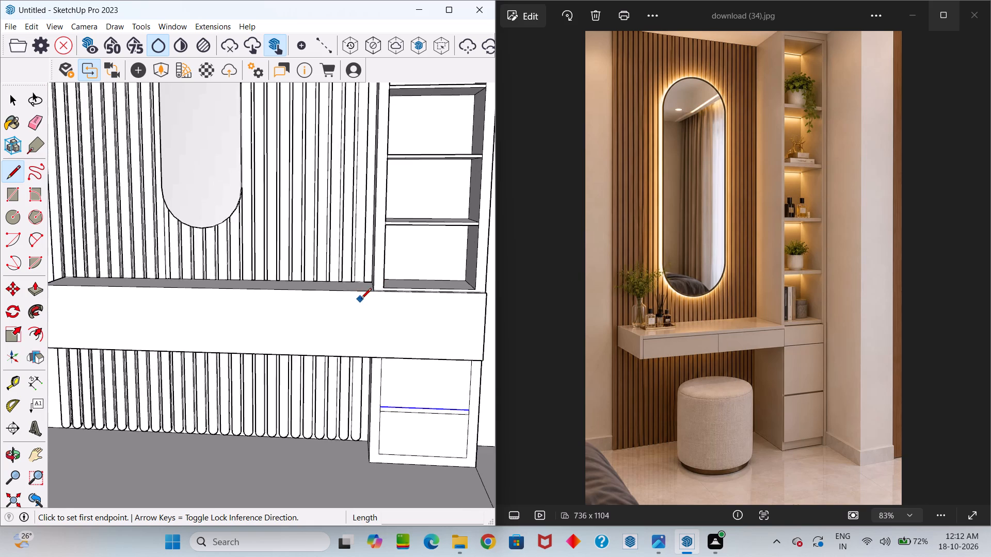
scroll(361, 300, up, 6)
click(377, 287)
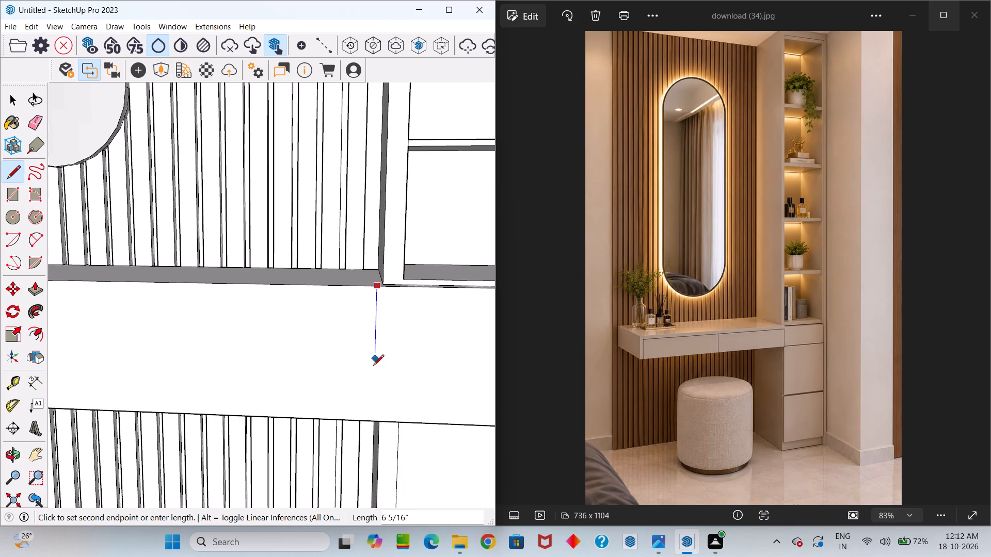
click(377, 420)
scroll(378, 358, down, 11)
key(space)
Draw a line about 1' 1/4" long across the counter's top from the new vertical line's upper end to the back edge.
scroll(282, 331, down, 2)
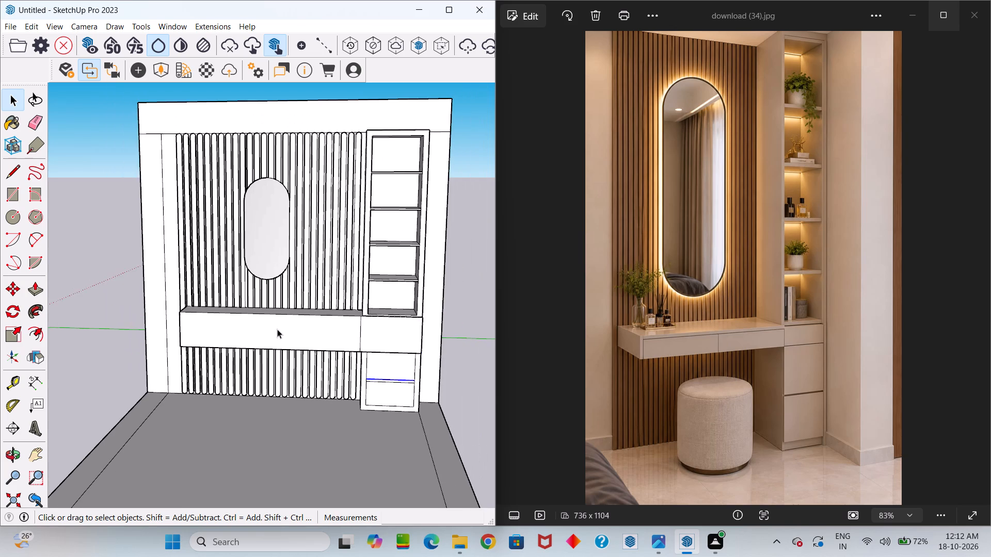
scroll(277, 329, down, 1)
middle_drag(265, 328, 295, 316)
scroll(284, 321, up, 4)
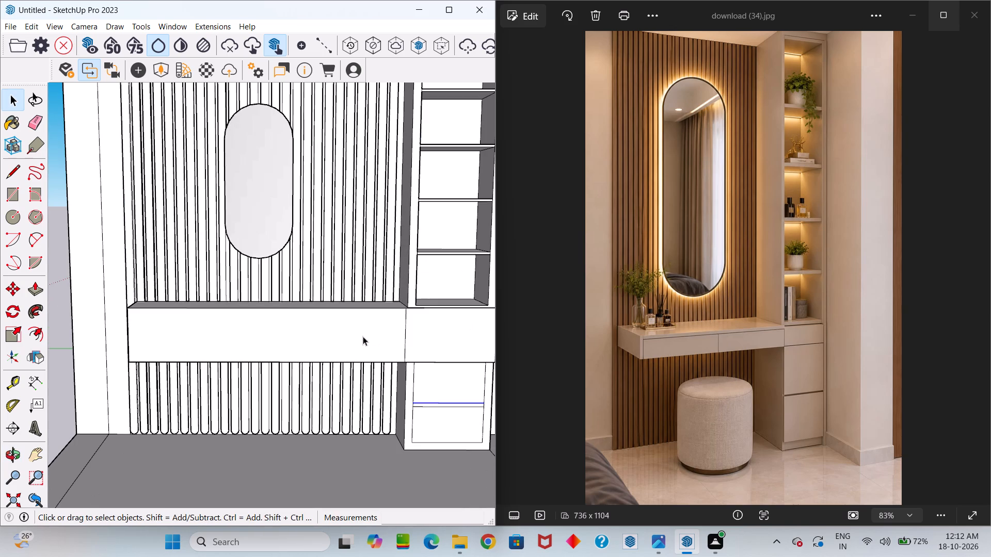
middle_drag(321, 313, 322, 337)
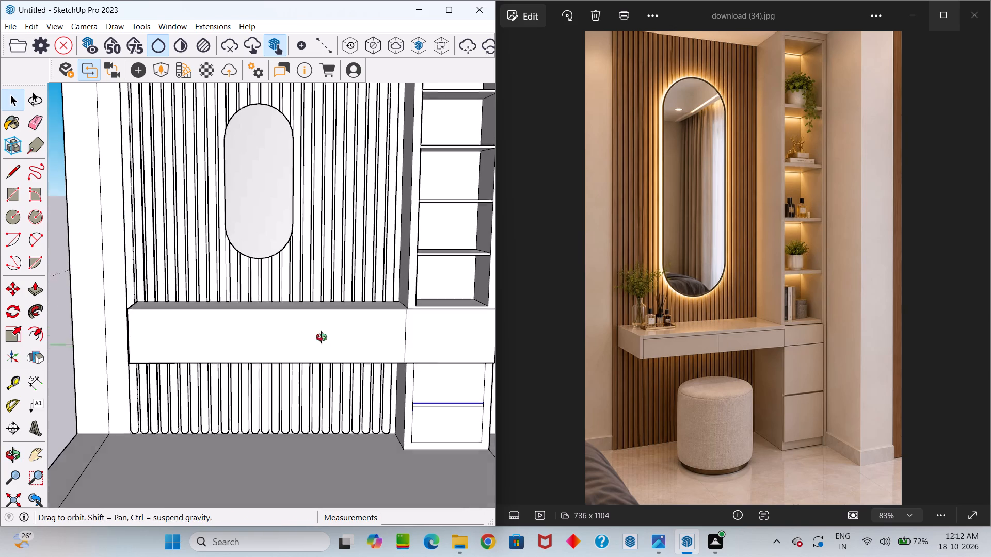
middle_drag(322, 337, 316, 378)
scroll(341, 309, up, 3)
click(348, 318)
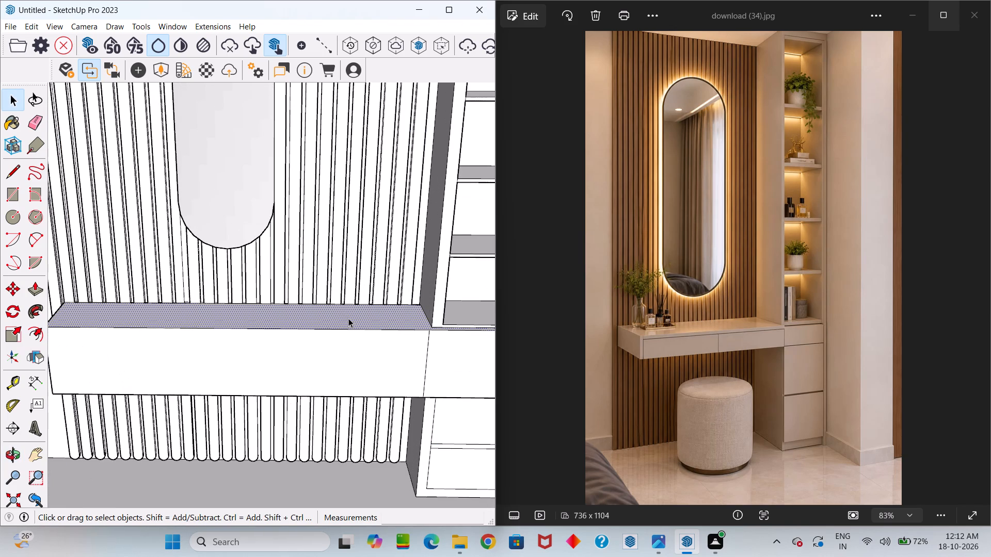
scroll(433, 291, up, 4)
middle_drag(401, 315, 336, 304)
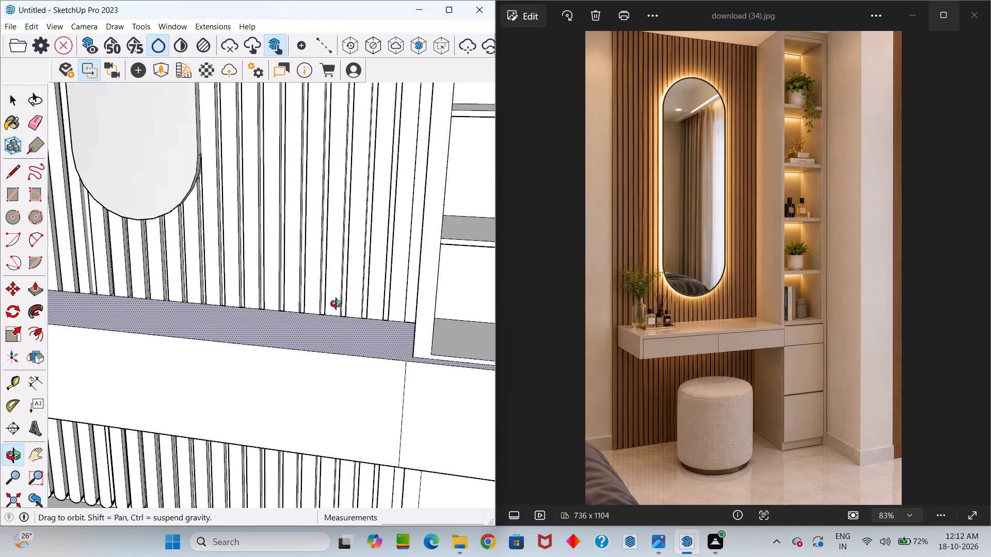
middle_drag(336, 304, 370, 405)
key(l)
scroll(397, 394, up, 5)
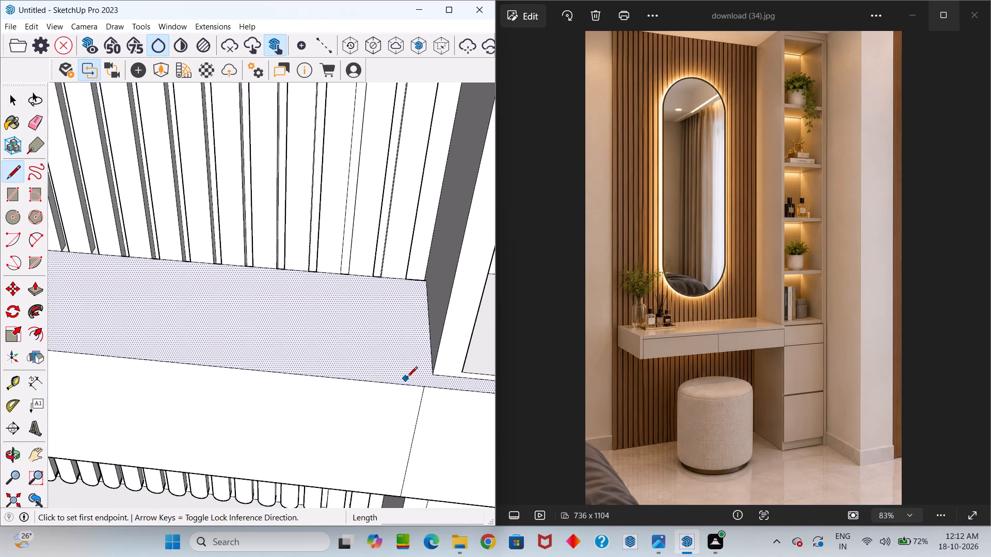
click(423, 386)
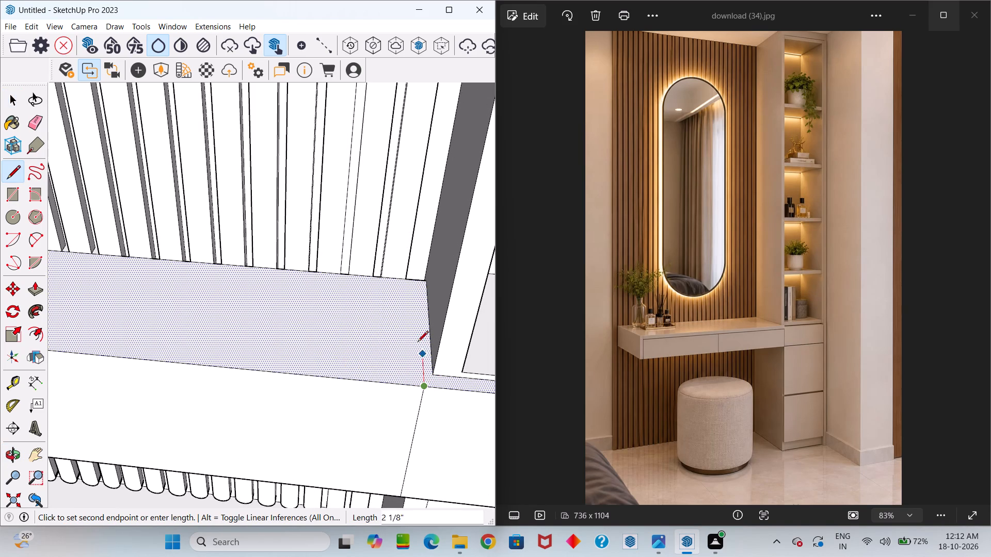
click(417, 284)
scroll(407, 284, down, 8)
key(space)
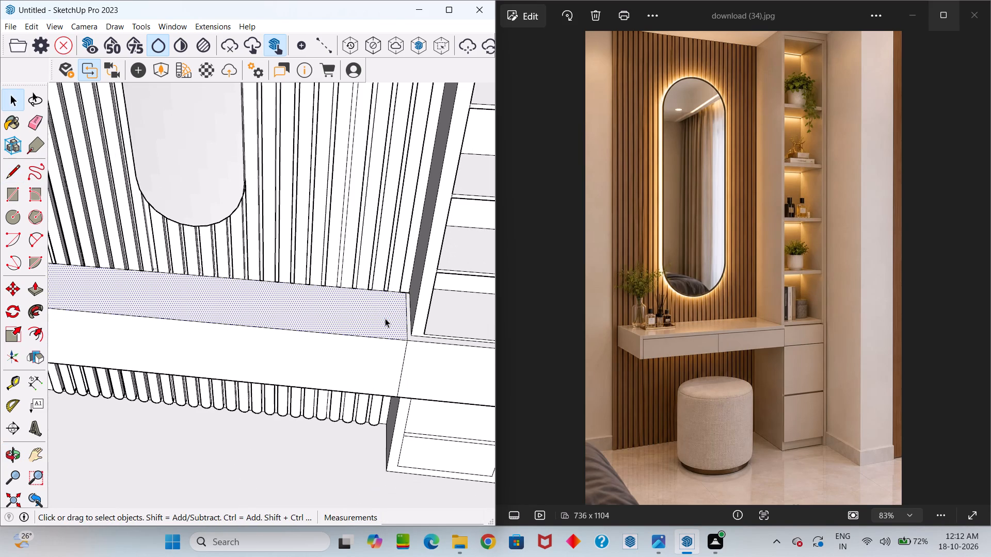
Push/Pull the counter's top face 1" downward as a new face, marking a thin slab along the front.
click(385, 318)
key(p)
click(385, 318)
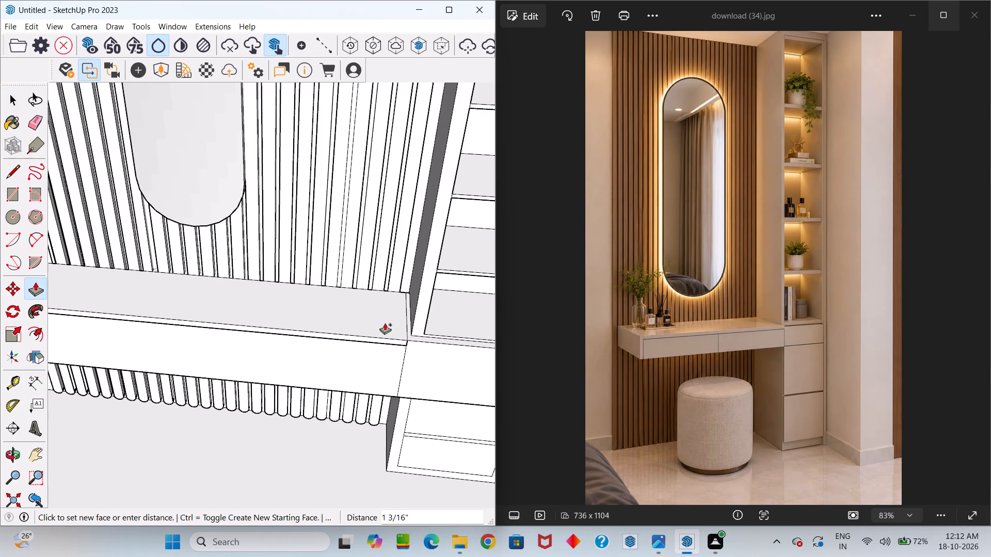
key(1)
key(Return)
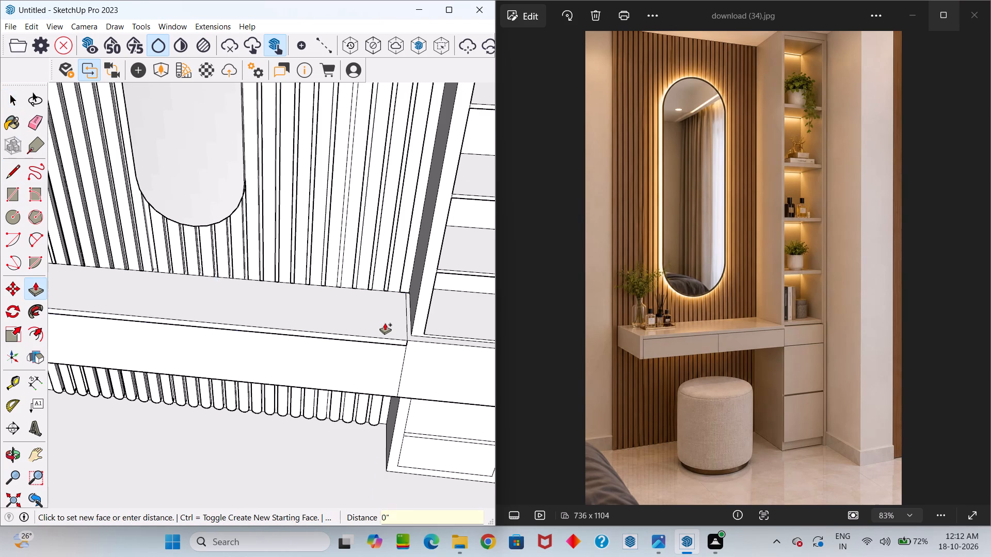
Draw a vertical line near the left end of the counter's front face, from the slab line to the bottom edge.
middle_drag(377, 309, 414, 181)
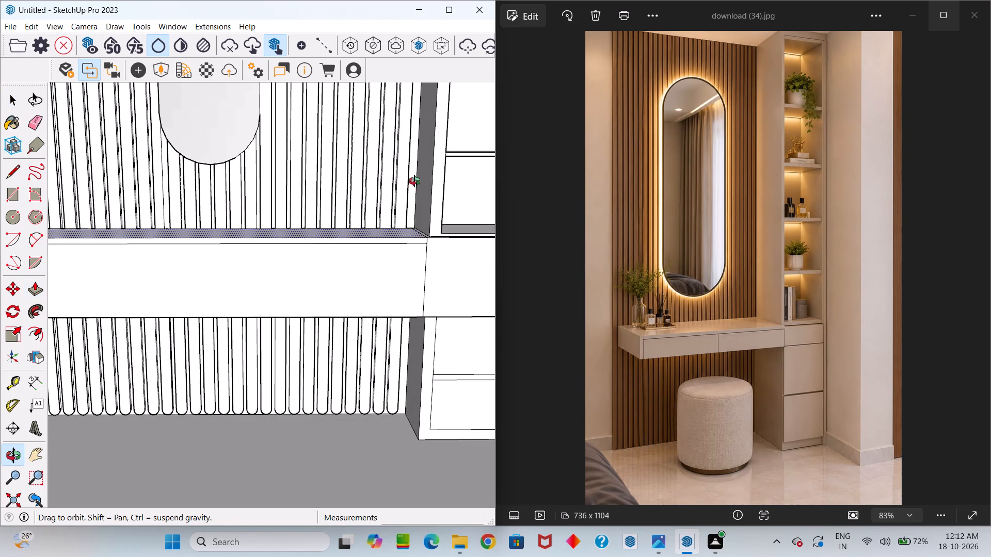
middle_drag(414, 181, 418, 168)
middle_click(436, 177)
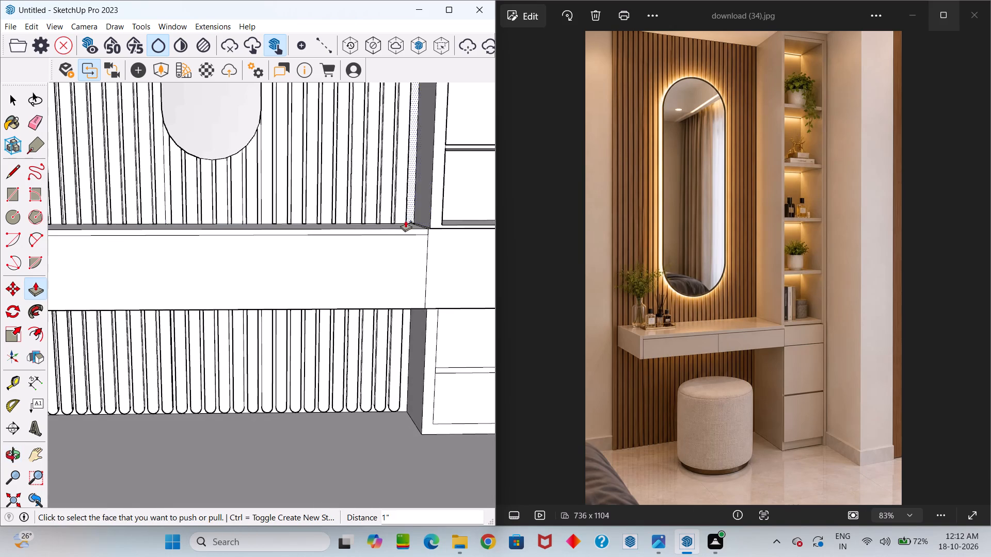
scroll(415, 216, down, 11)
scroll(282, 209, up, 10)
middle_drag(270, 247, 263, 304)
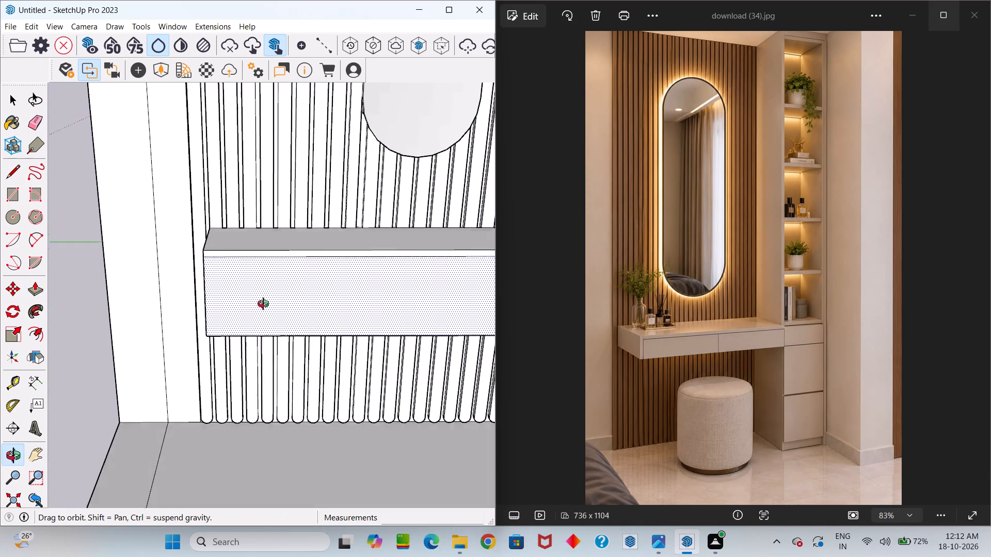
middle_drag(263, 304, 260, 311)
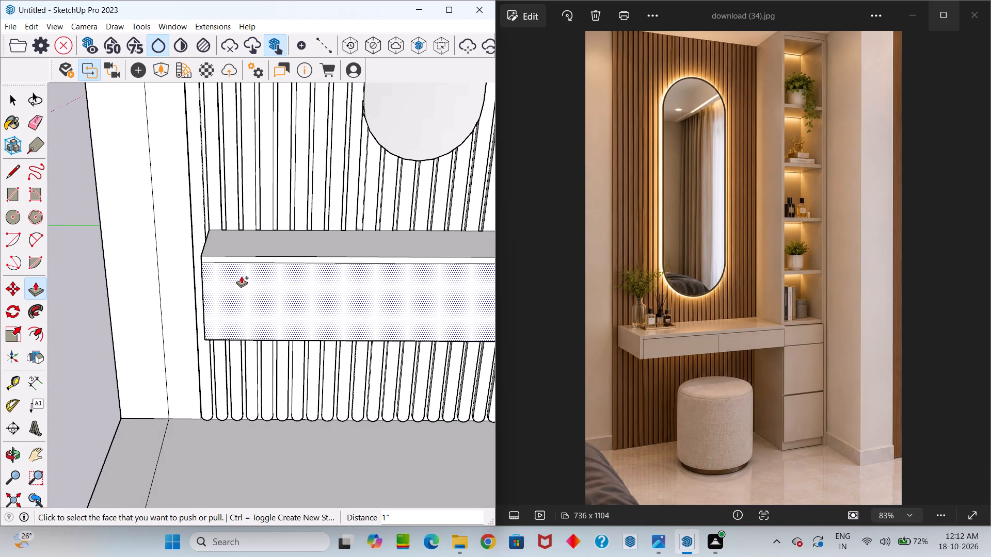
key(l)
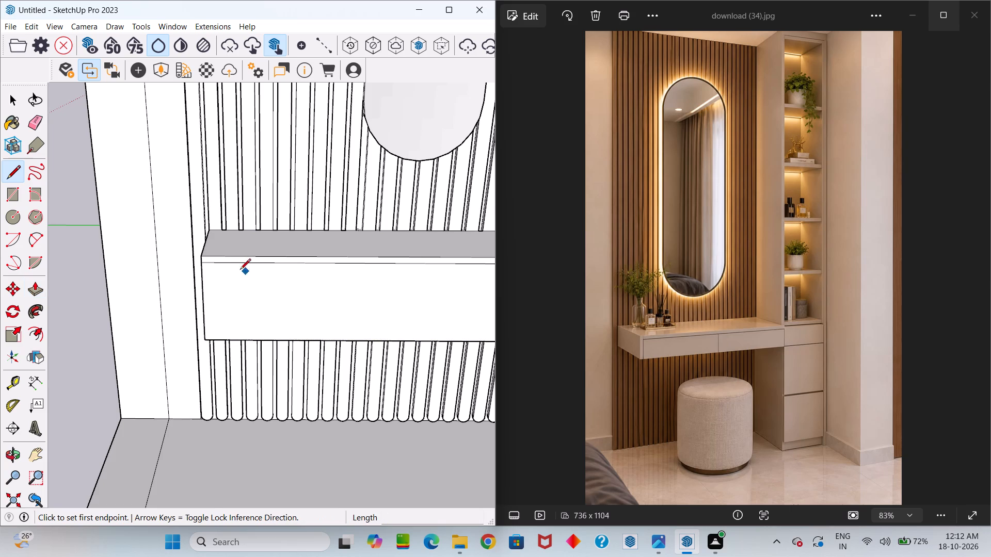
click(210, 264)
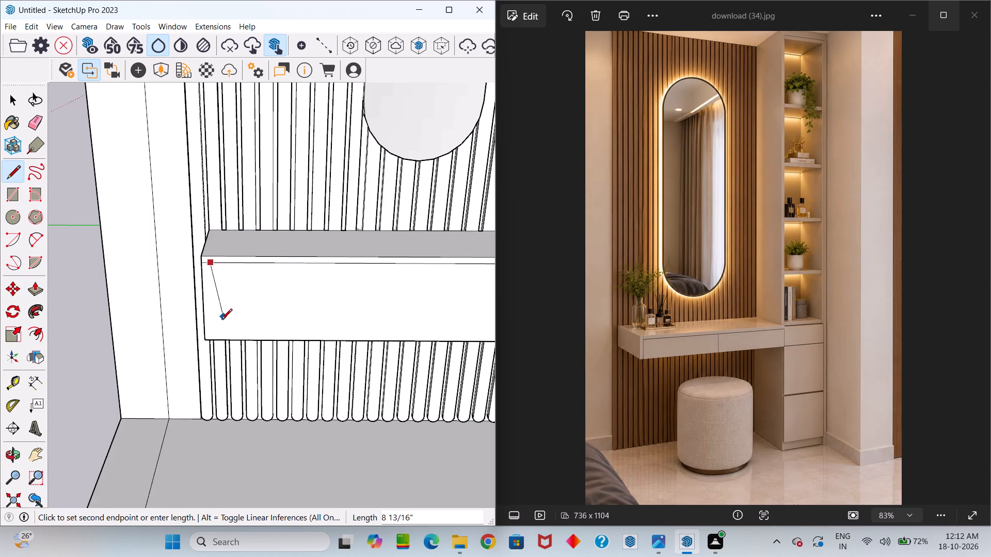
click(216, 342)
key(space)
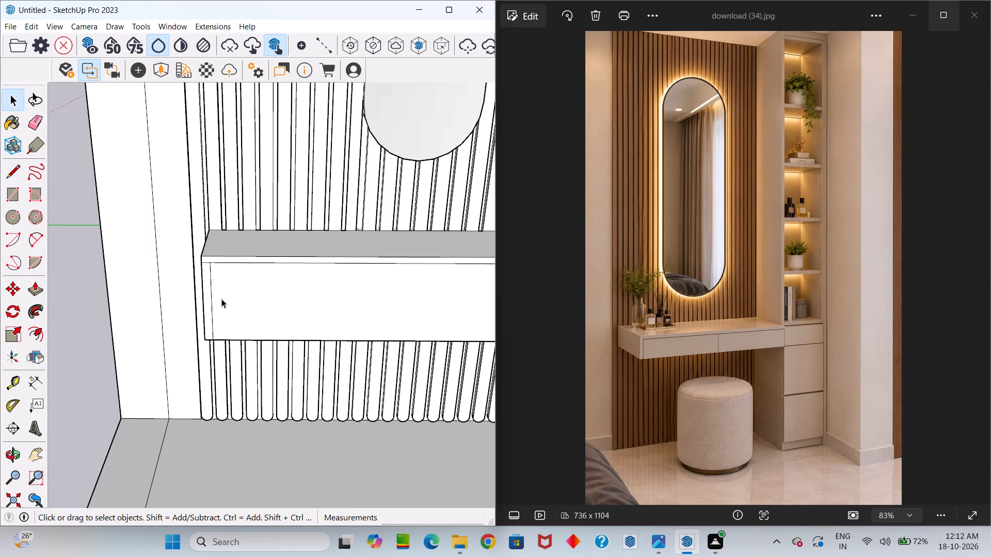
Erase the short piece of slab line between the counter's left edge and the new vertical line.
scroll(214, 270, up, 5)
middle_drag(214, 269, 231, 238)
scroll(232, 234, up, 6)
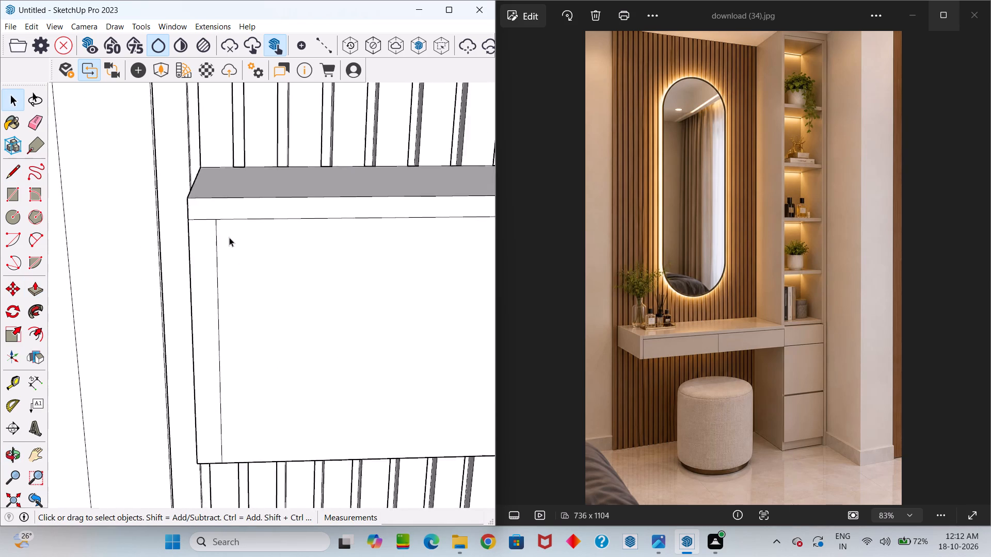
scroll(229, 237, up, 2)
key(e)
click(198, 215)
scroll(195, 216, down, 15)
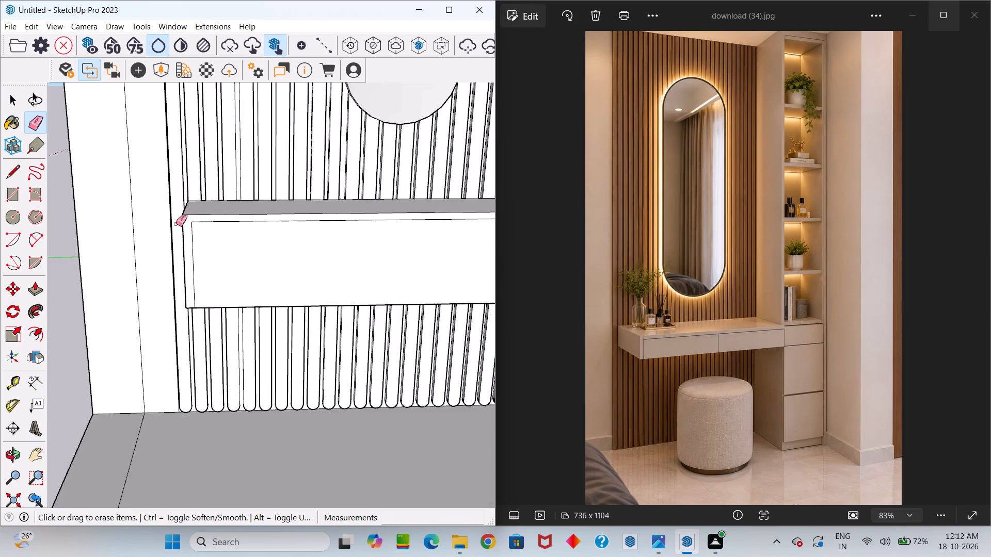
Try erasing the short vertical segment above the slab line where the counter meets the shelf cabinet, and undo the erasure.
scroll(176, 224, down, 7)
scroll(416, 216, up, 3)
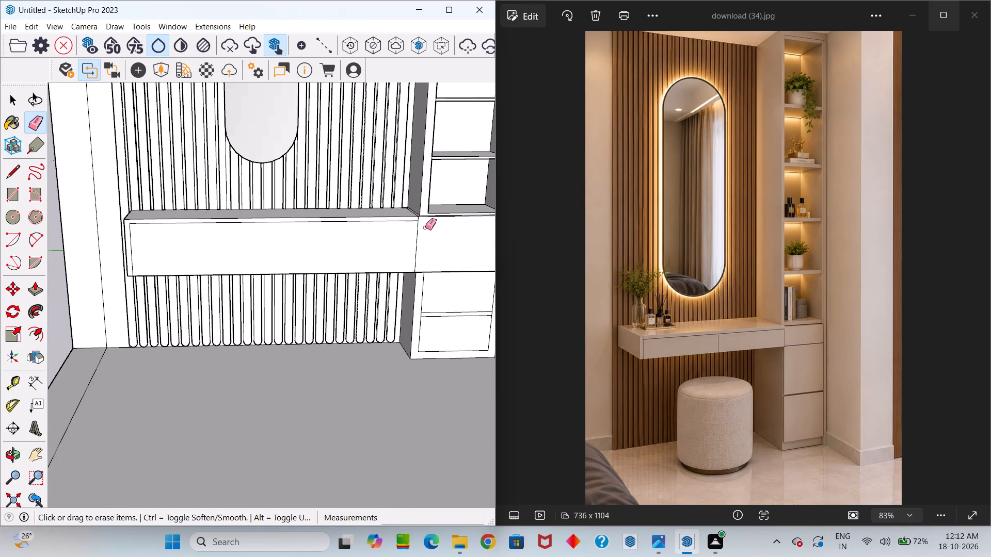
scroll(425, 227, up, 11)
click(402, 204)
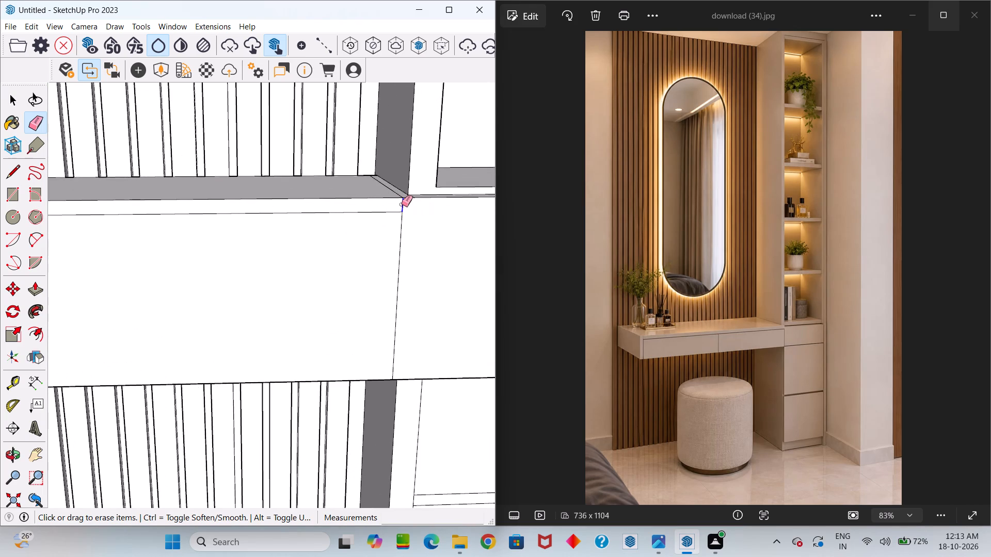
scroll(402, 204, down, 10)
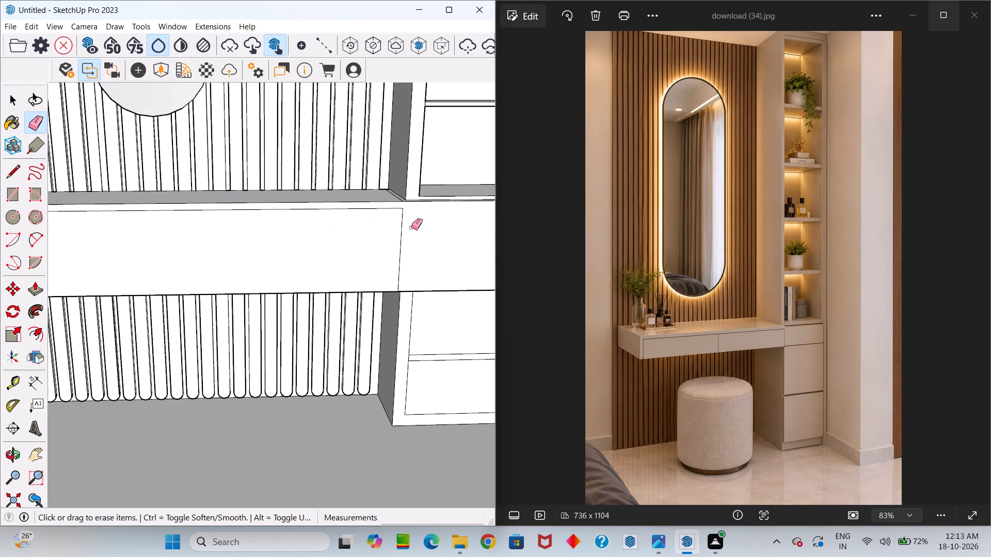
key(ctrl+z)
Select the slab line and the counter front's left vertical line and copy both about 5/8" sideways, toward the shelf cabinet.
scroll(410, 217, up, 4)
middle_drag(407, 217, 403, 290)
key(space)
scroll(389, 248, up, 5)
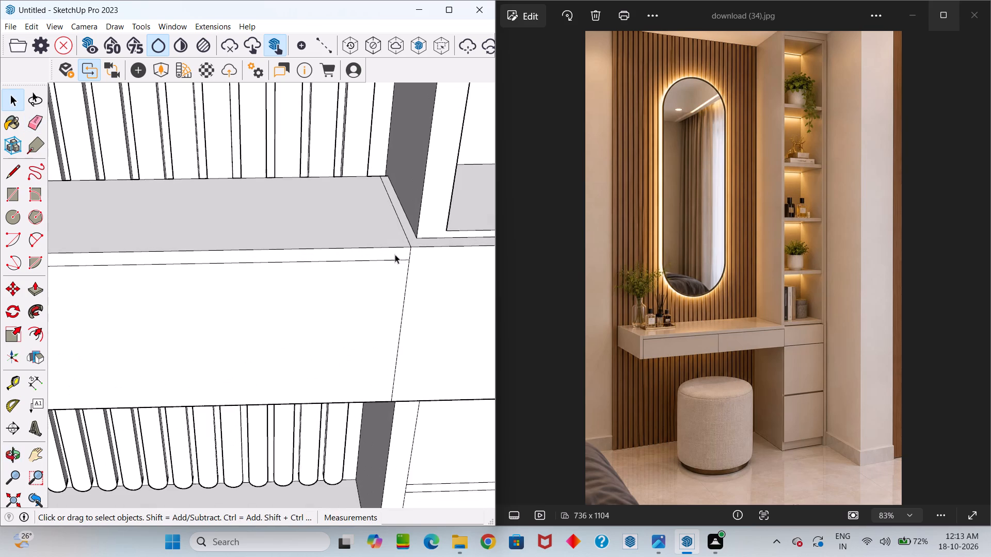
scroll(394, 256, up, 5)
middle_drag(402, 252, 405, 168)
scroll(413, 182, down, 7)
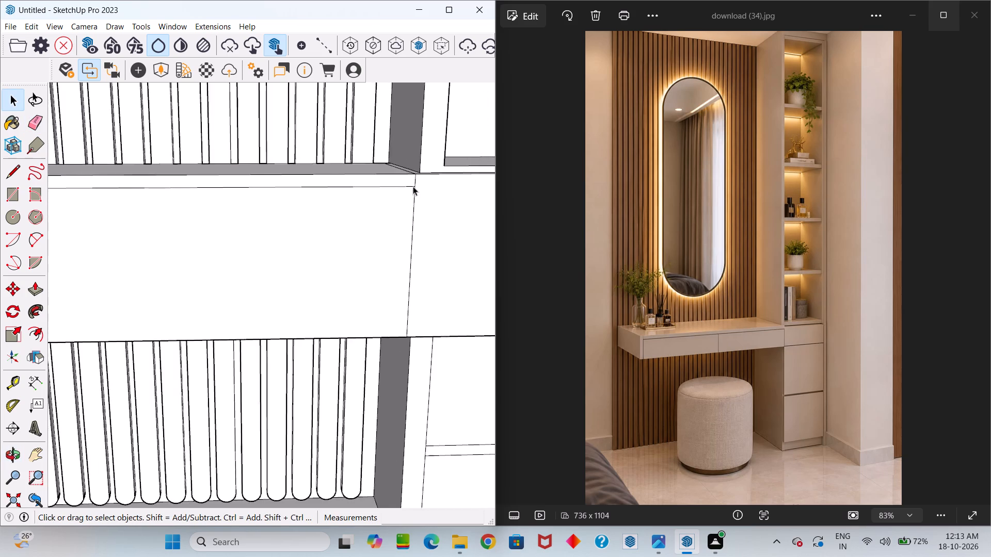
scroll(413, 186, down, 19)
scroll(345, 202, up, 8)
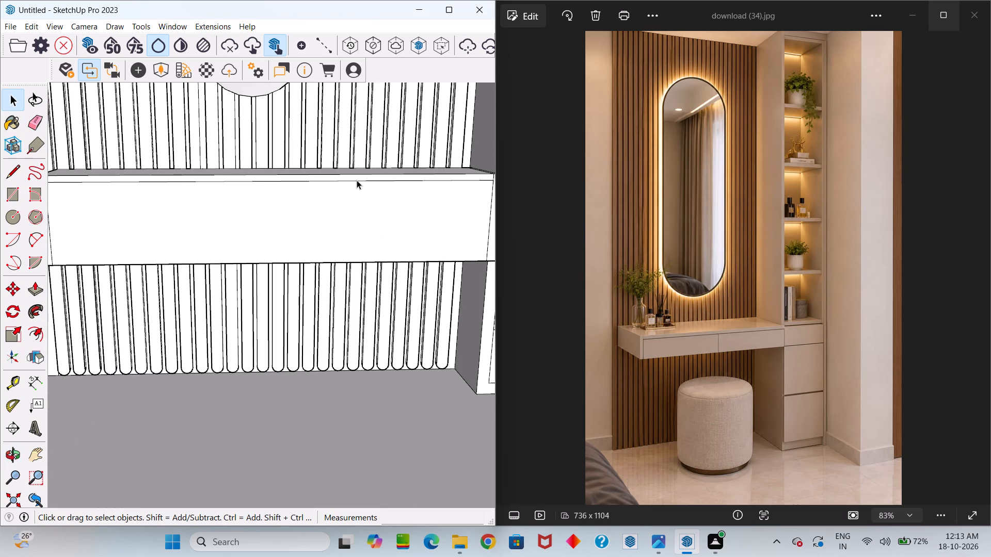
click(357, 180)
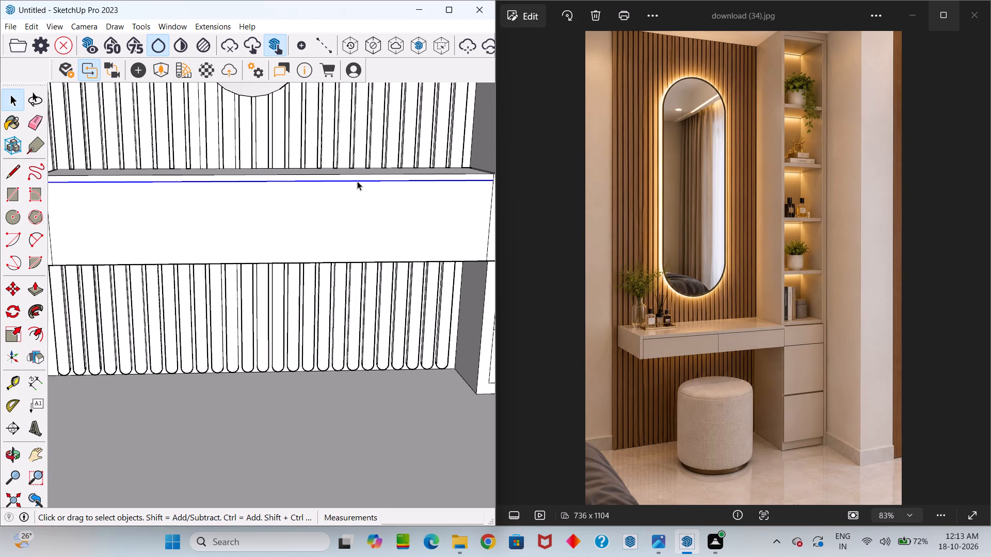
scroll(359, 184, down, 12)
scroll(270, 209, up, 9)
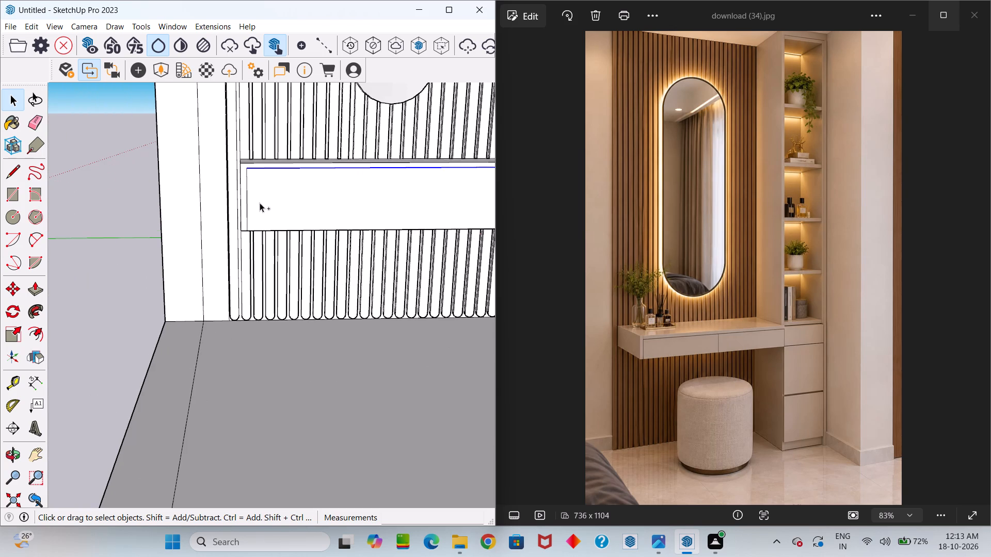
ctrl+click(246, 181)
scroll(239, 199, down, 8)
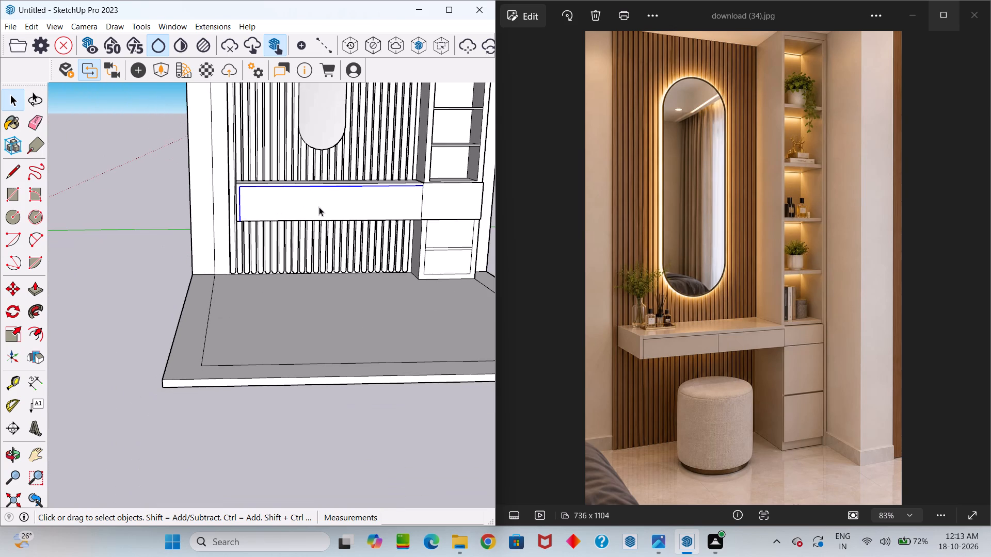
key(f)
key(space)
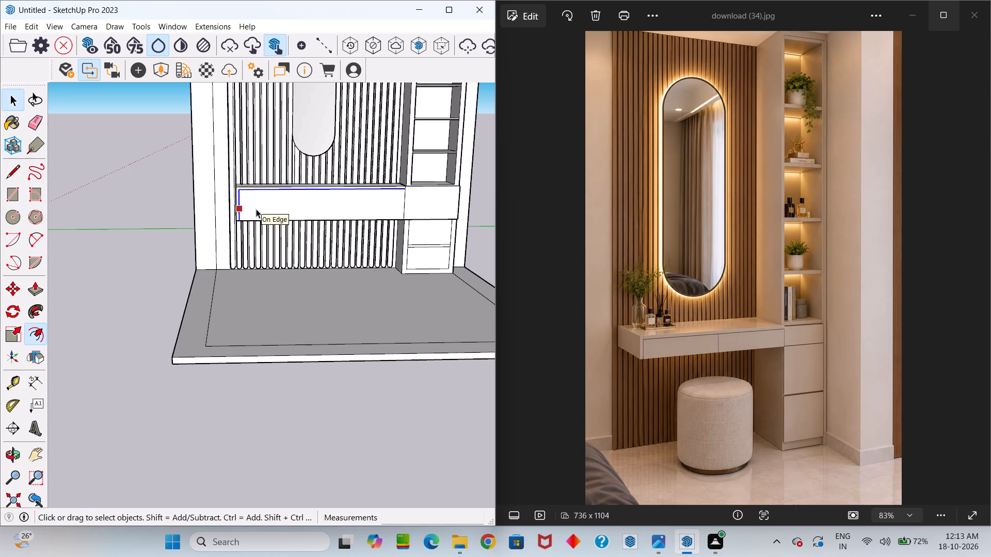
scroll(236, 199, up, 4)
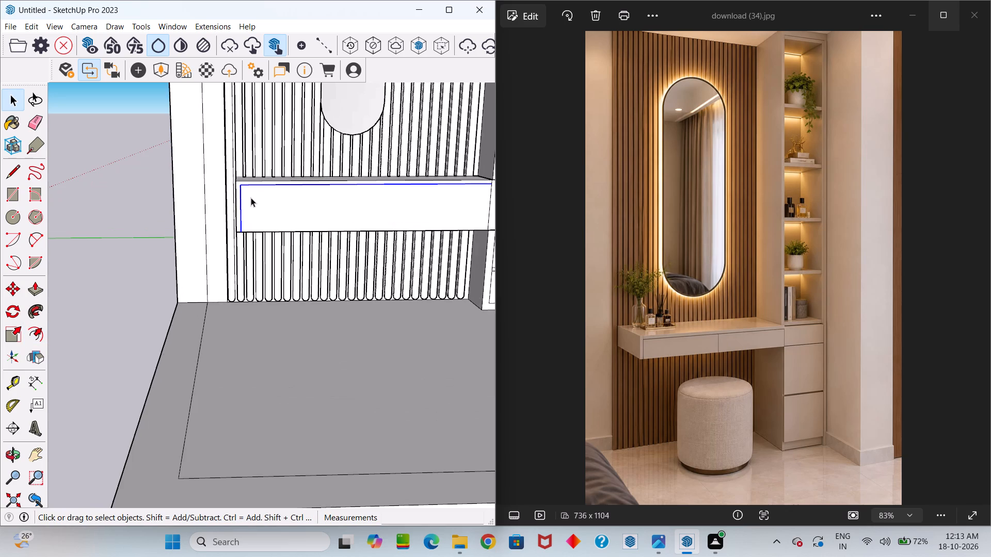
key(m)
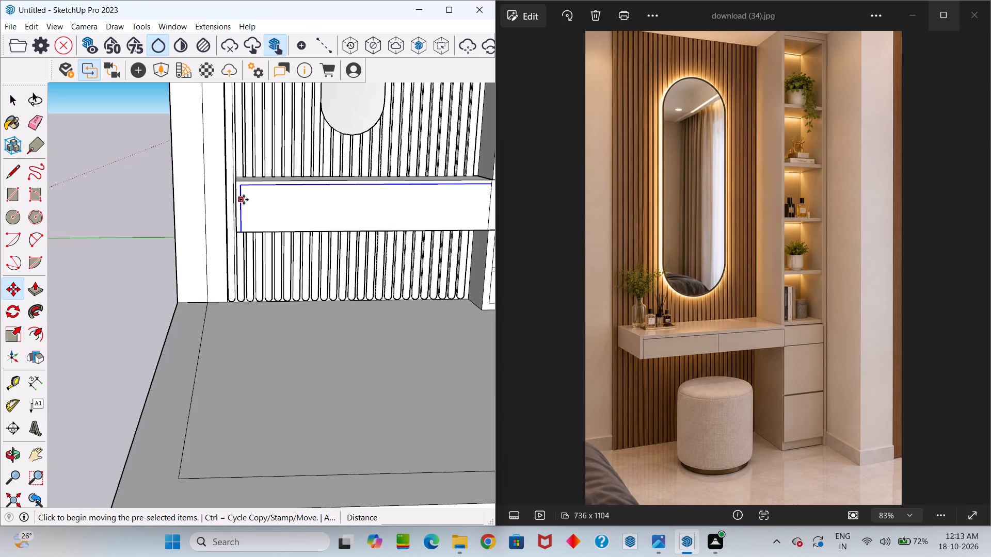
click(244, 200)
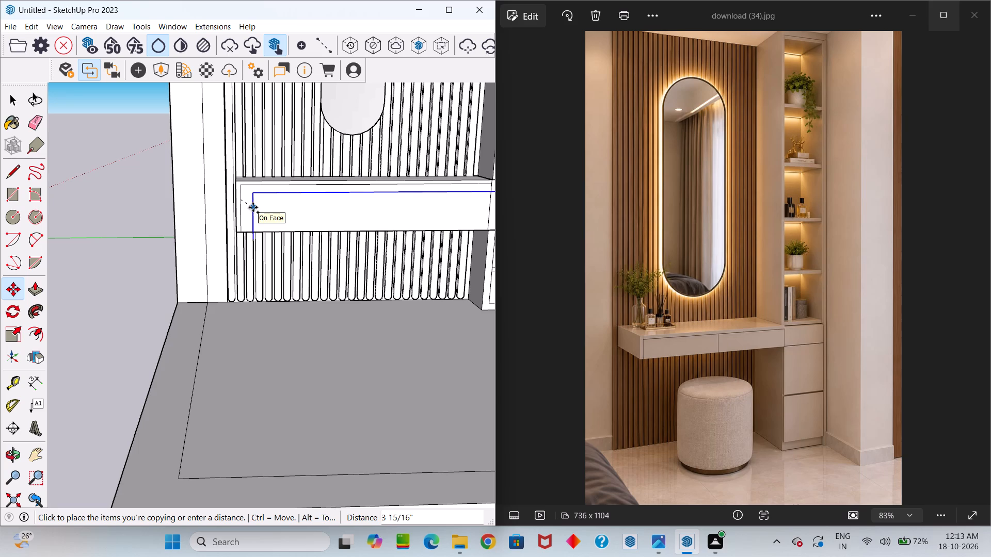
scroll(252, 206, up, 3)
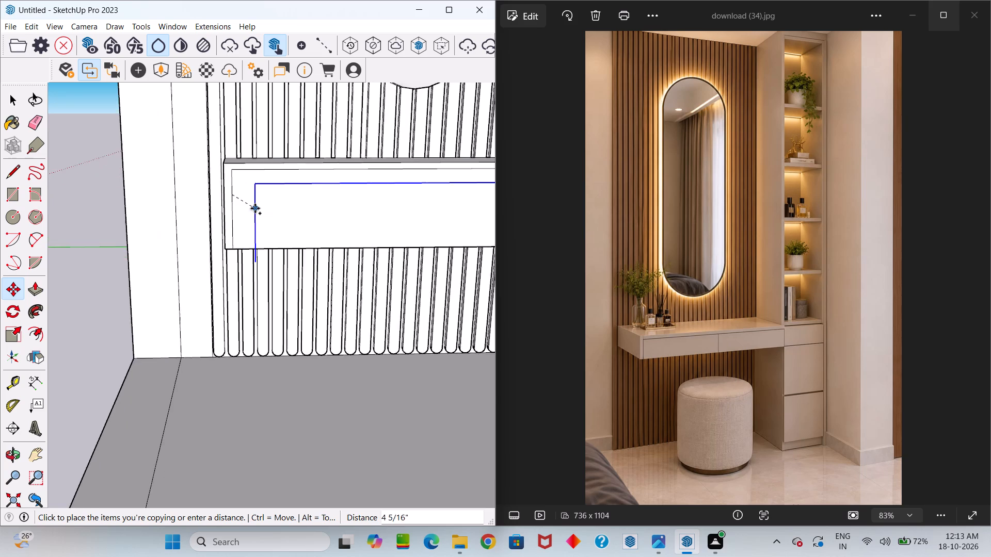
scroll(255, 208, up, 4)
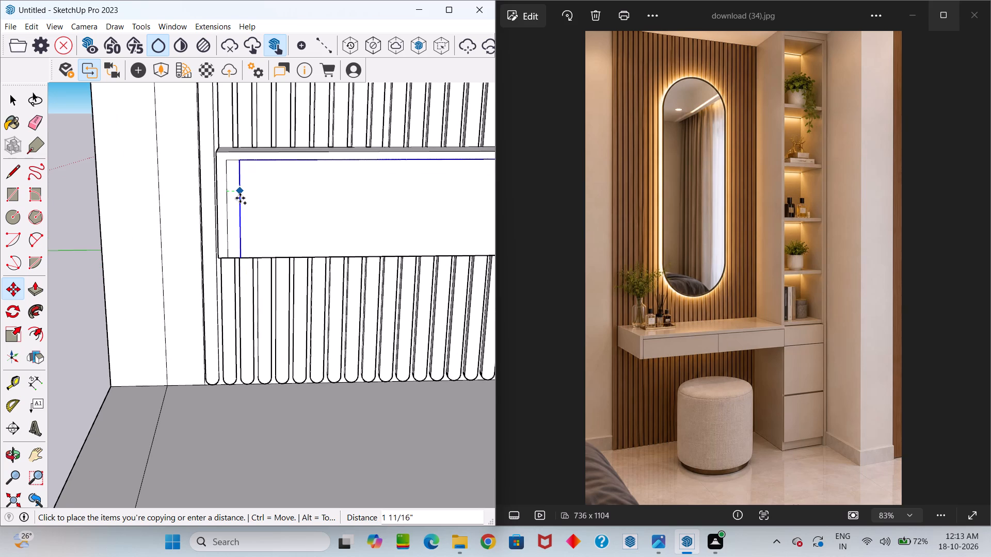
scroll(239, 203, up, 2)
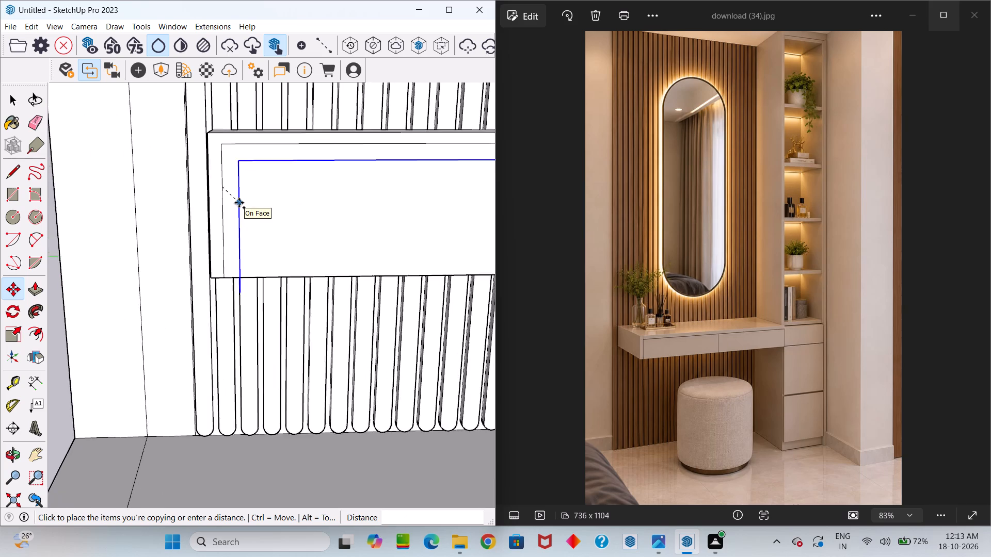
scroll(239, 203, up, 5)
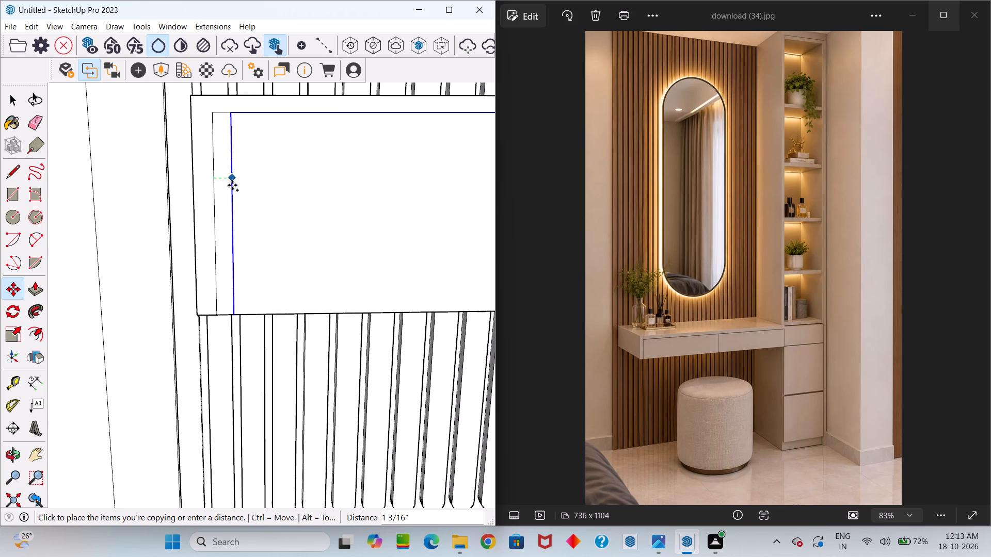
click(229, 185)
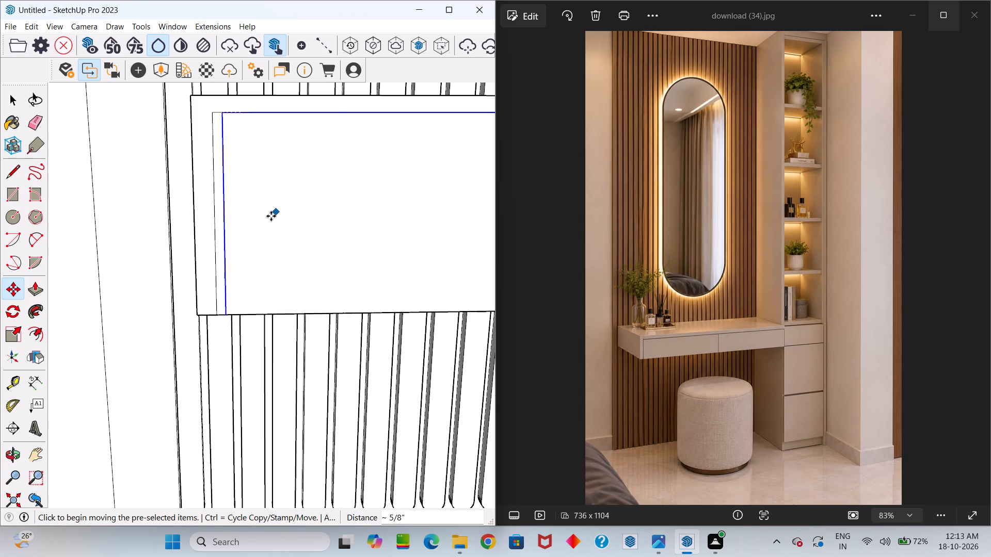
Copy the slab line on the counter's front face about 5/8" straight down.
middle_drag(261, 224, 216, 265)
scroll(284, 166, up, 1)
click(287, 198)
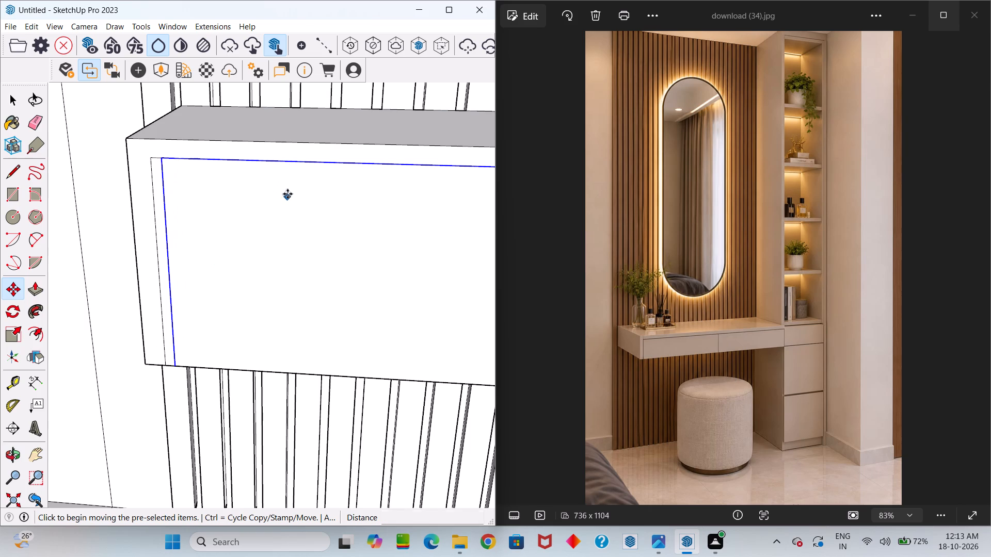
key(space)
click(246, 220)
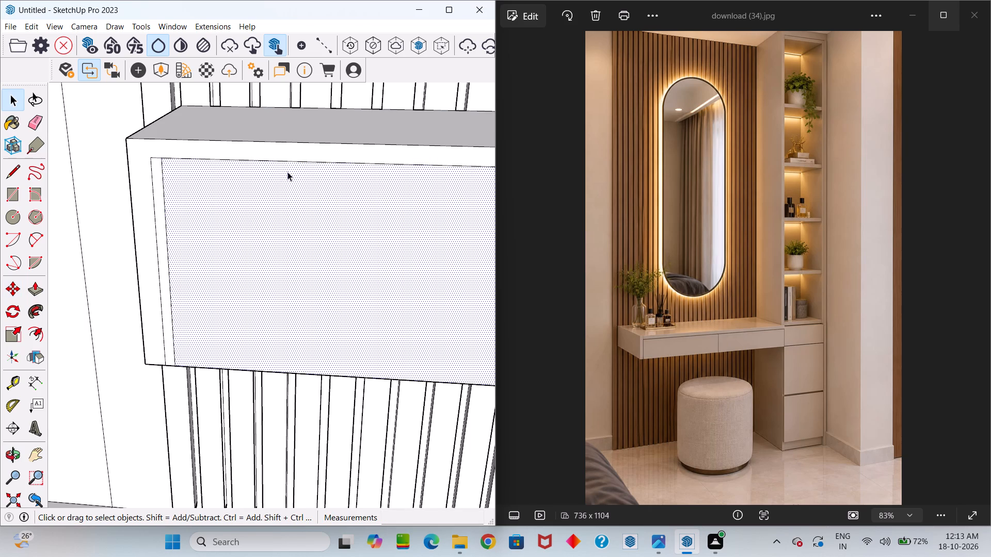
click(293, 160)
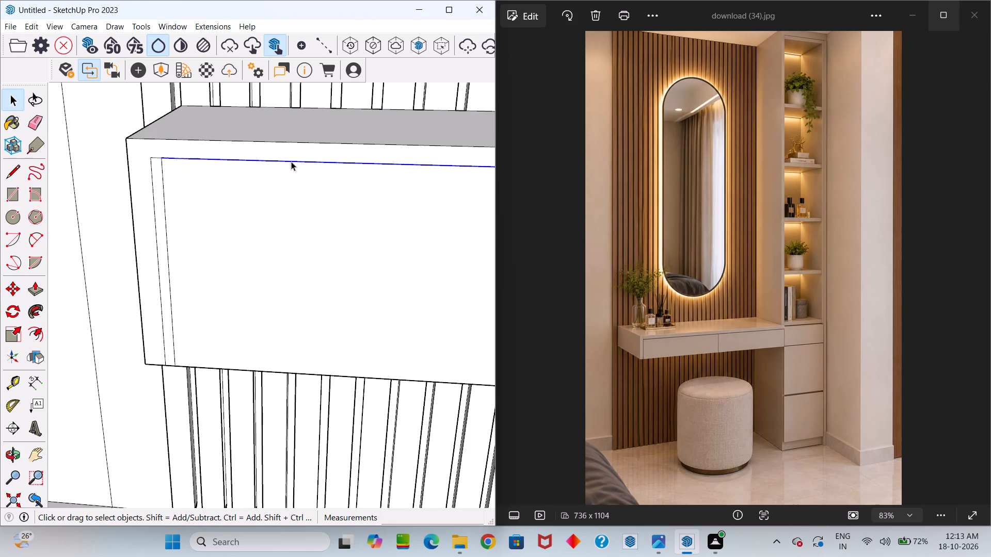
key(m)
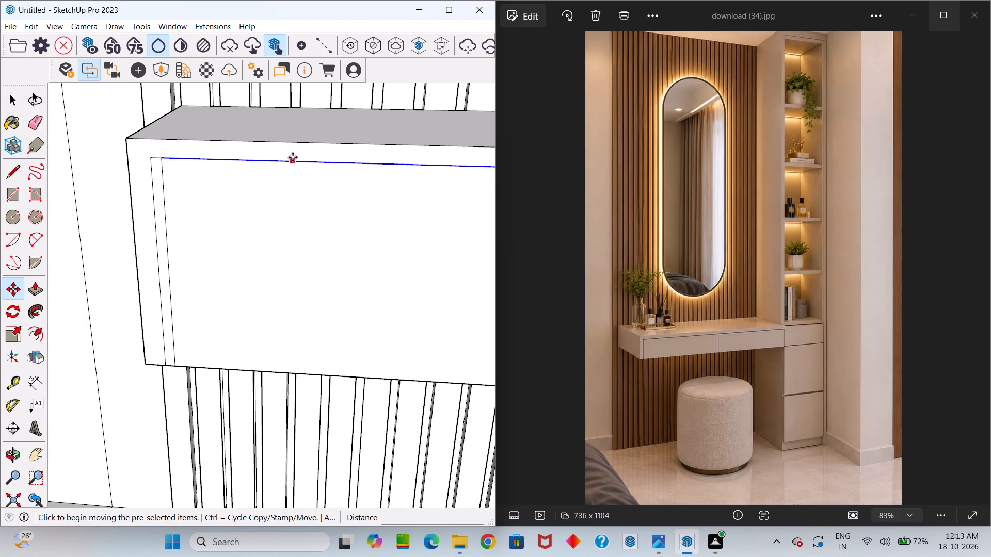
click(293, 162)
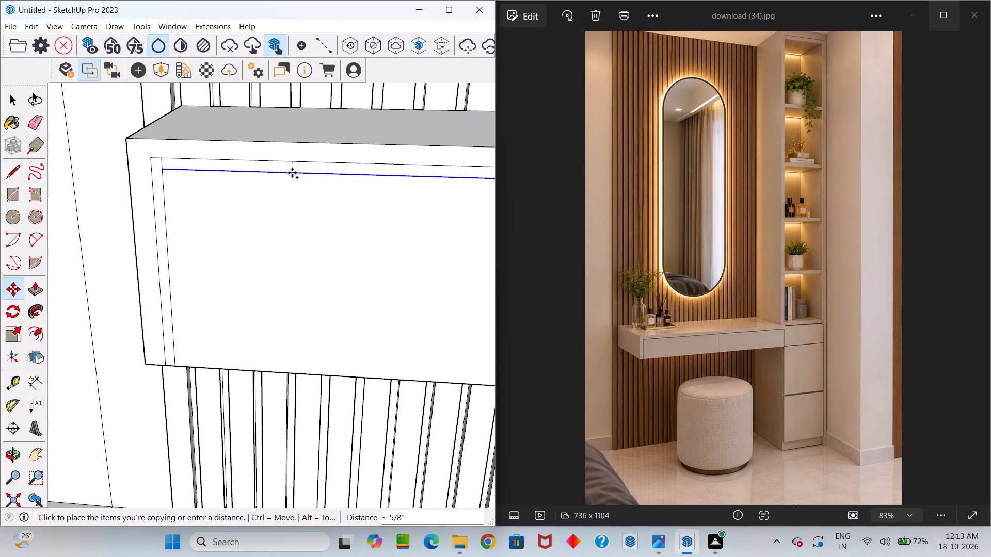
click(292, 173)
scroll(266, 206, down, 13)
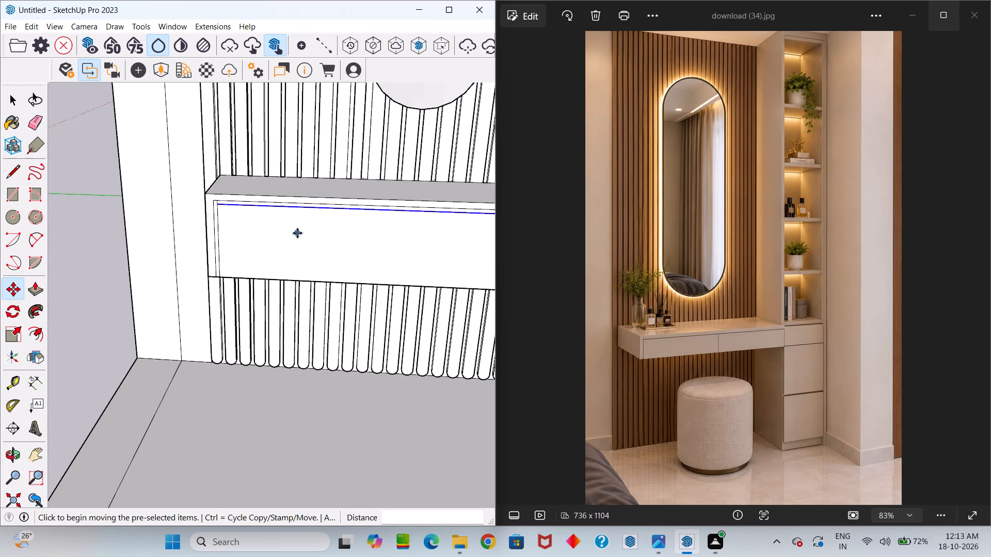
scroll(297, 234, down, 5)
key(space)
Delete the short stub of slab line extending past the seam between the counter and the shelf cabinet.
scroll(294, 243, down, 11)
scroll(358, 239, up, 9)
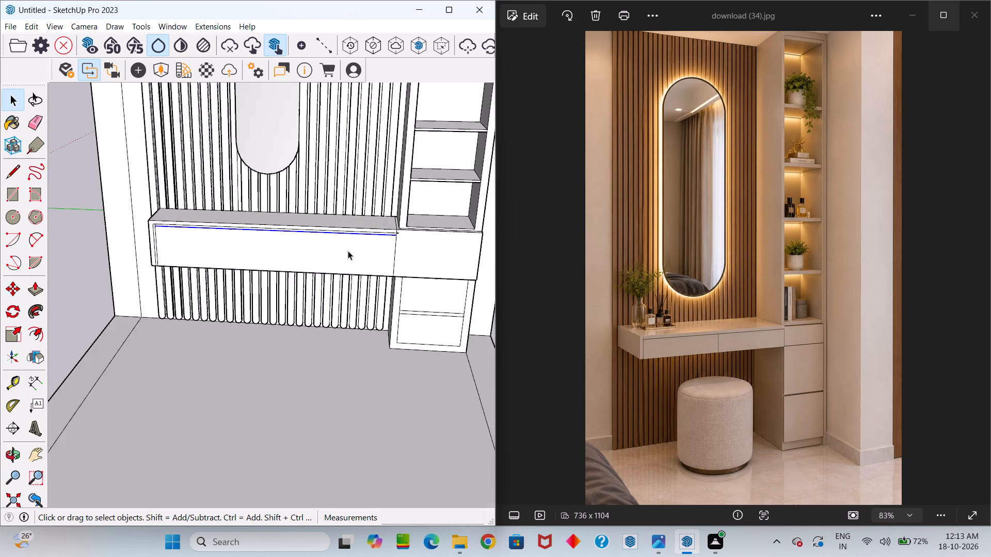
scroll(348, 251, up, 7)
middle_drag(437, 218, 428, 186)
scroll(436, 199, up, 13)
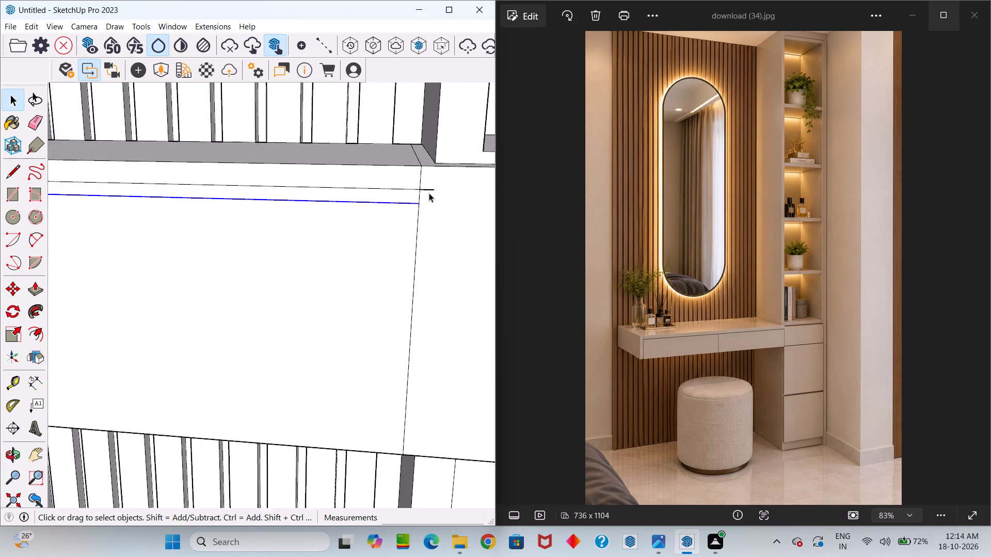
scroll(429, 193, up, 2)
click(432, 188)
key(Delete)
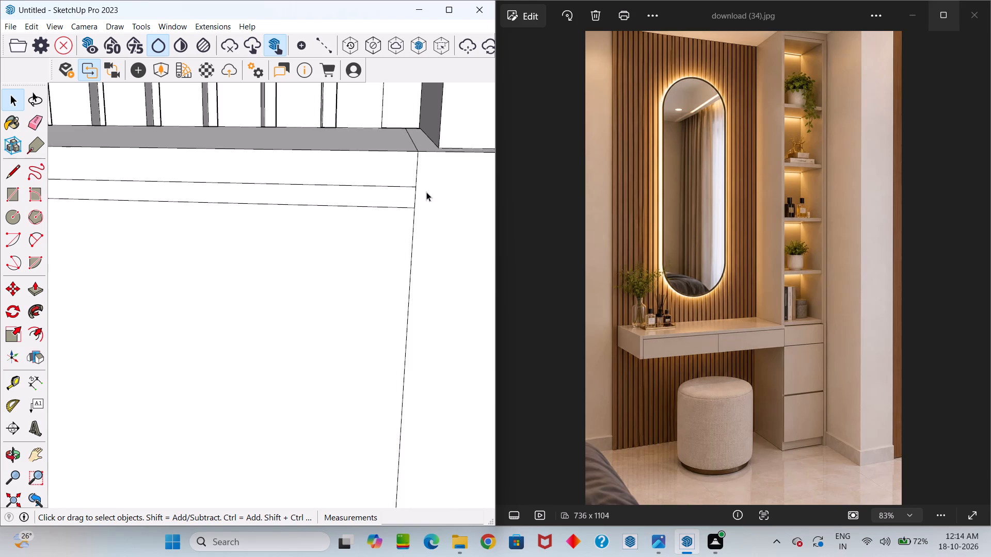
Erase the short segment of the inner vertical line between the two slab lines, joining the strips into one L-shaped face.
scroll(426, 192, down, 18)
scroll(421, 188, down, 10)
scroll(266, 202, up, 2)
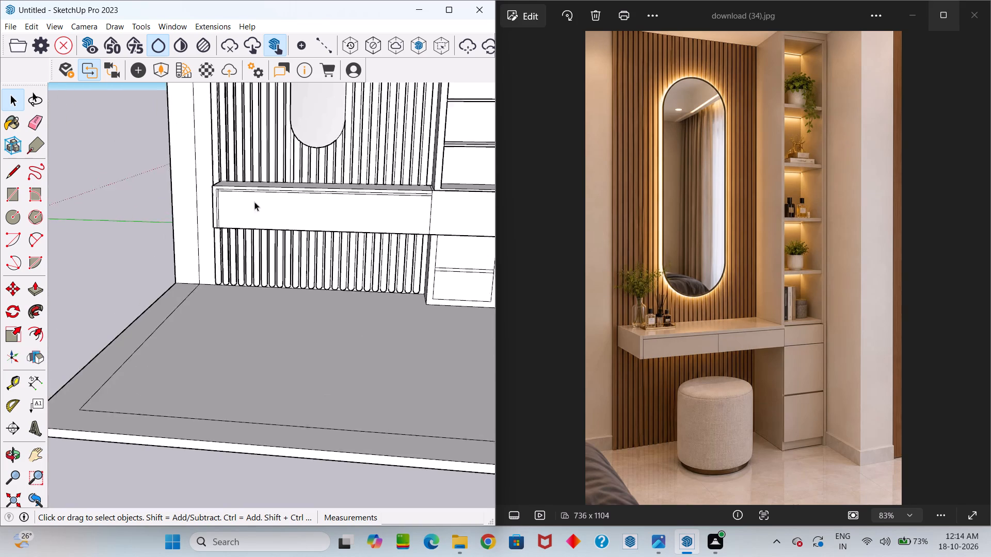
scroll(254, 202, up, 17)
scroll(209, 219, up, 4)
click(207, 220)
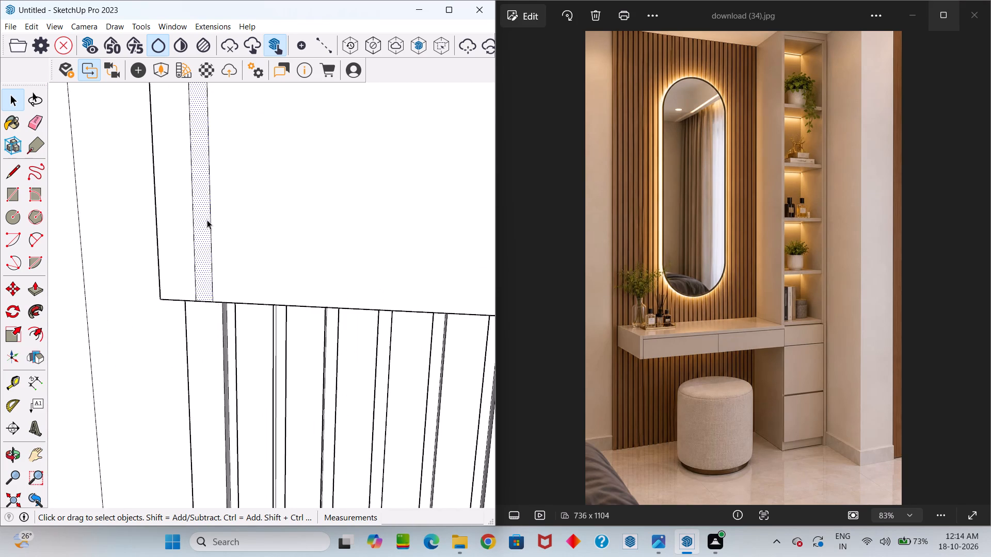
scroll(209, 225, down, 13)
scroll(219, 140, up, 10)
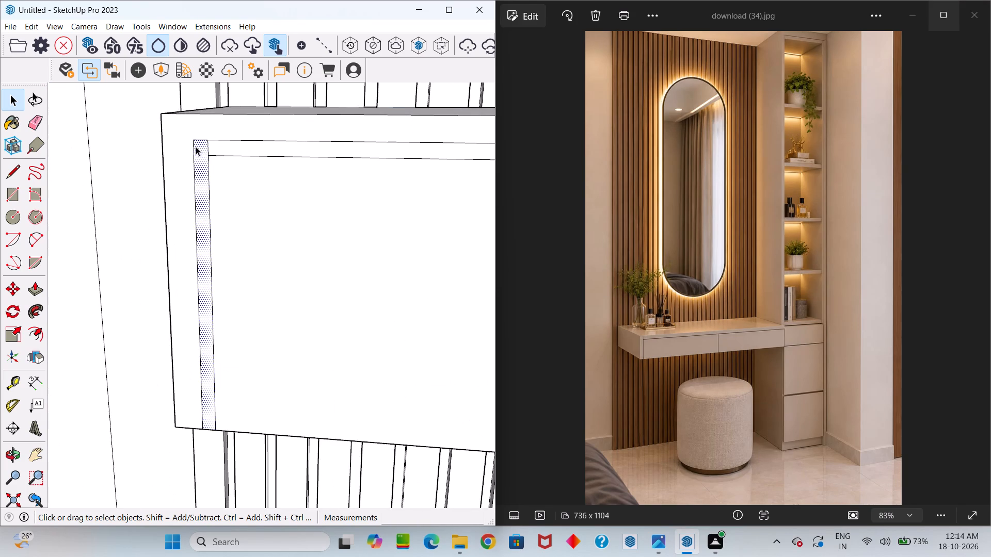
key(e)
scroll(205, 151, up, 5)
click(210, 146)
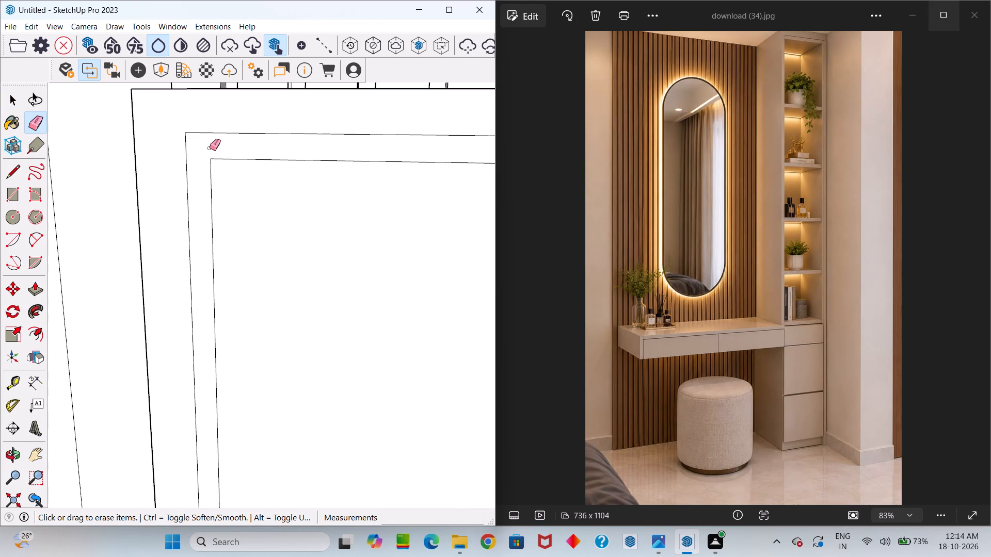
Push/Pull the L-shaped strip on the counter's front inward by 0.2" to form a shadow groove.
key(space)
text(p)
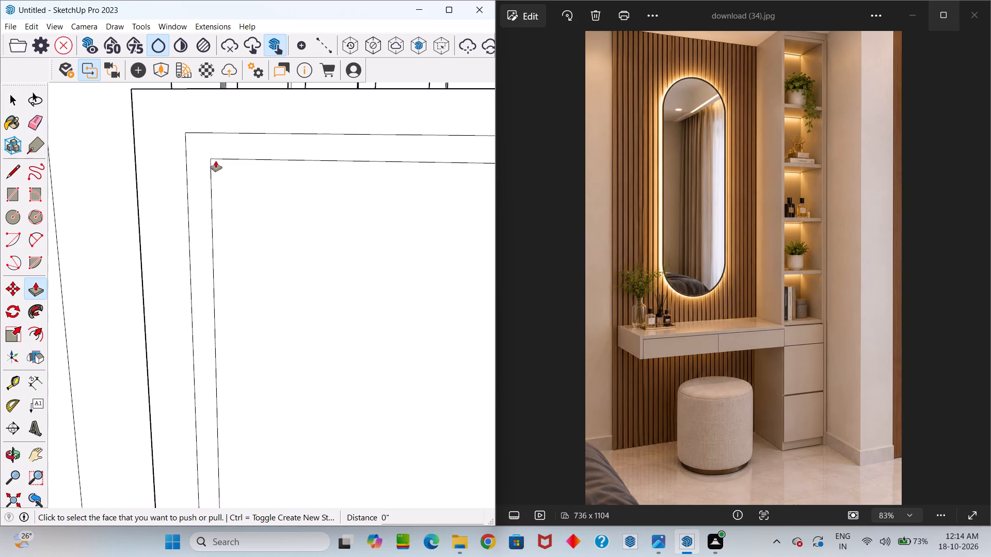
click(207, 146)
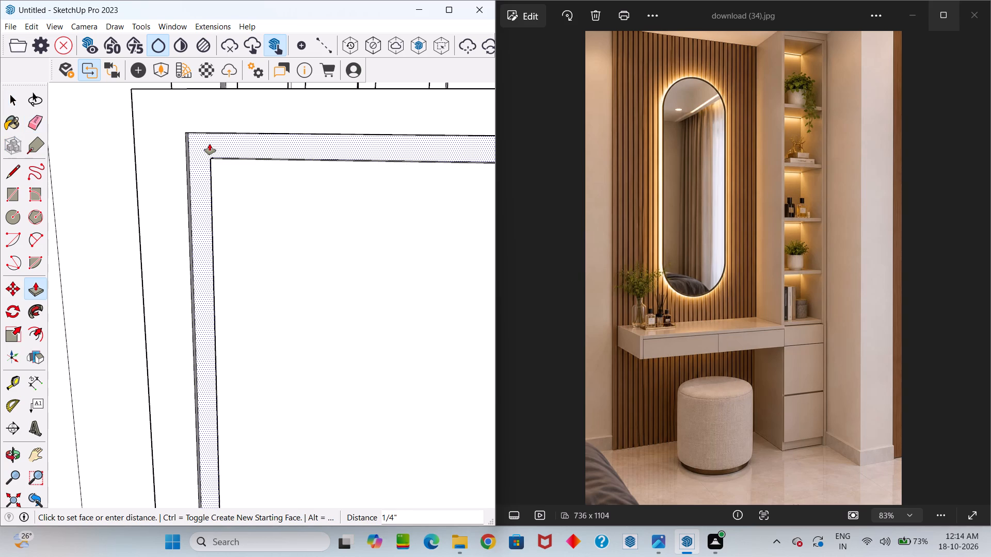
text(0.)
key(2)
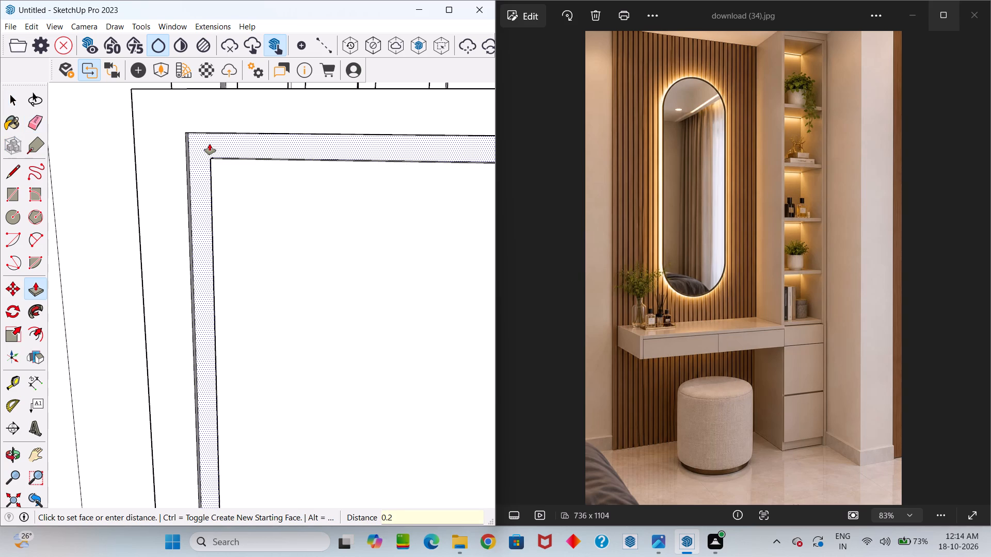
key(Return)
Examine the grooved counter front and where it meets the shelf cabinet.
scroll(185, 198, down, 19)
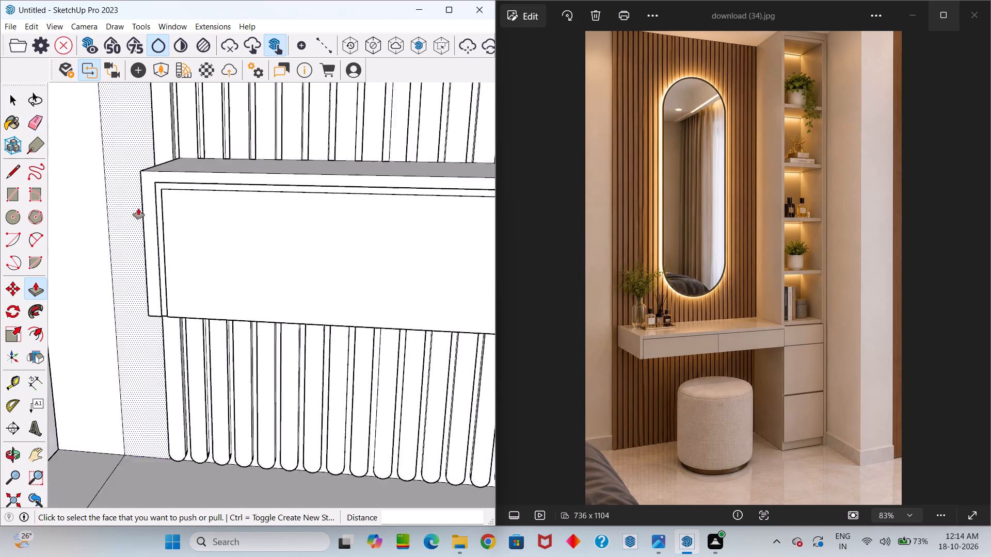
scroll(138, 208, down, 2)
middle_drag(132, 230, 126, 332)
scroll(110, 321, down, 9)
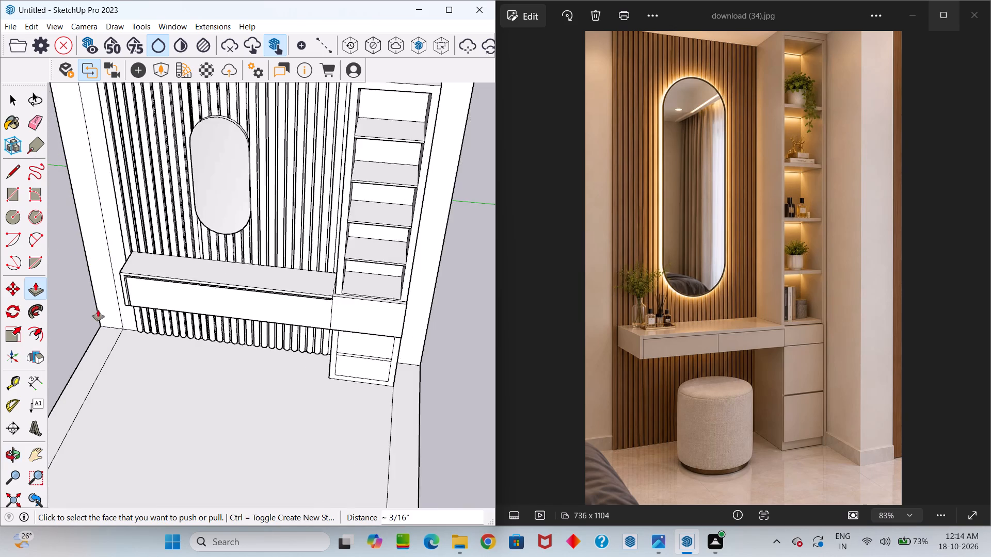
scroll(98, 310, down, 2)
middle_drag(203, 314, 262, 296)
scroll(283, 303, up, 11)
middle_drag(257, 296, 241, 251)
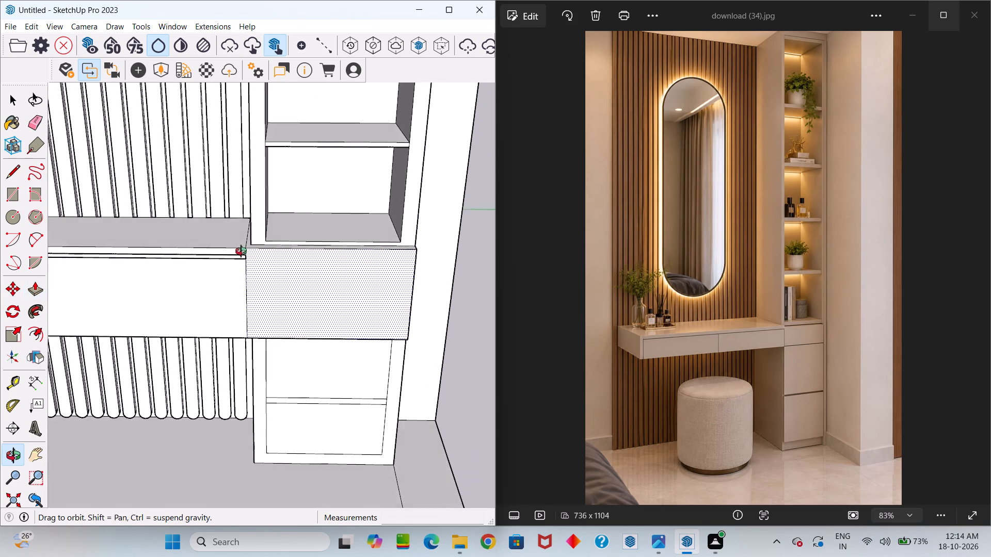
middle_drag(241, 251, 240, 250)
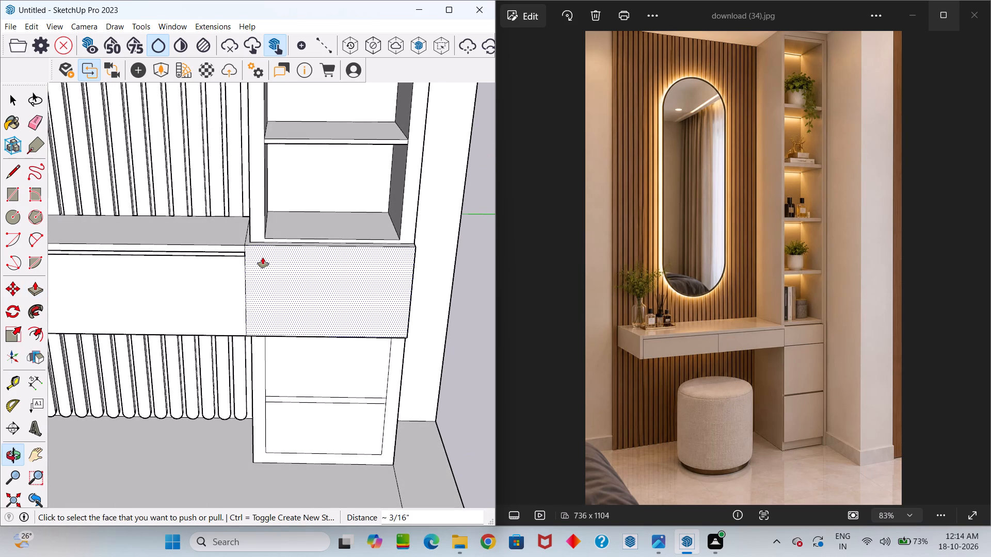
Move the lower of the two divider lines on the lower cabinet front up by about 5/8" to narrow the strip.
scroll(299, 257, down, 5)
scroll(334, 305, down, 2)
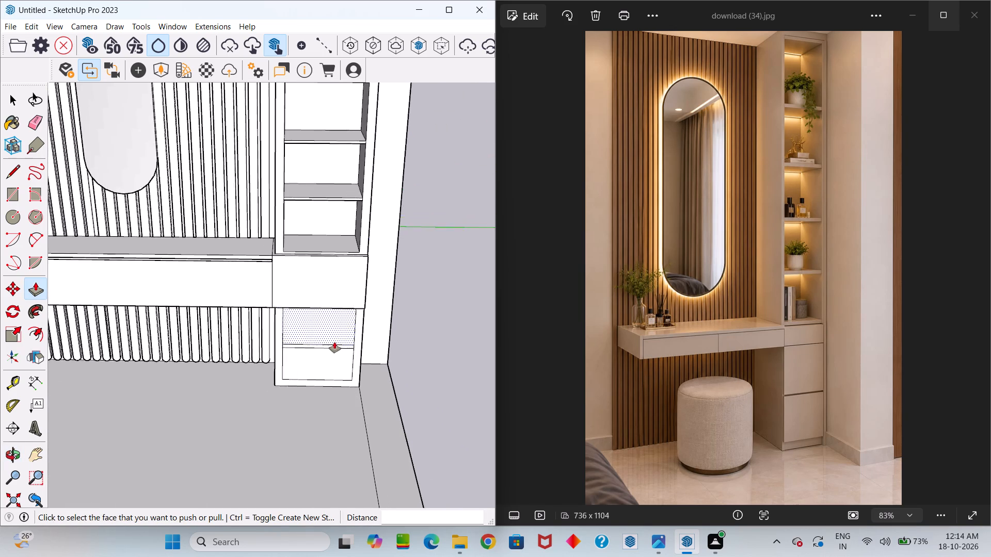
middle_drag(326, 330, 313, 250)
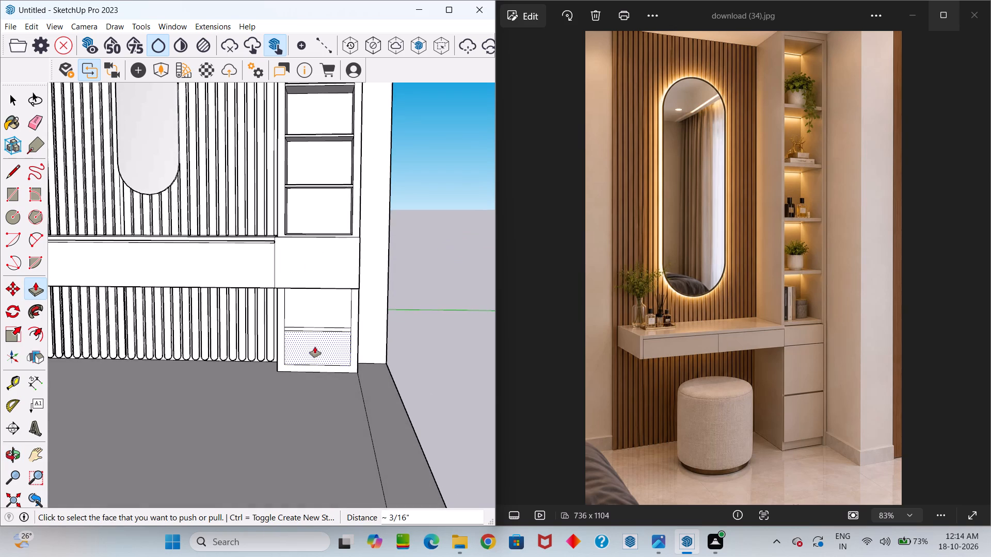
key(space)
scroll(317, 321, down, 12)
scroll(325, 355, up, 8)
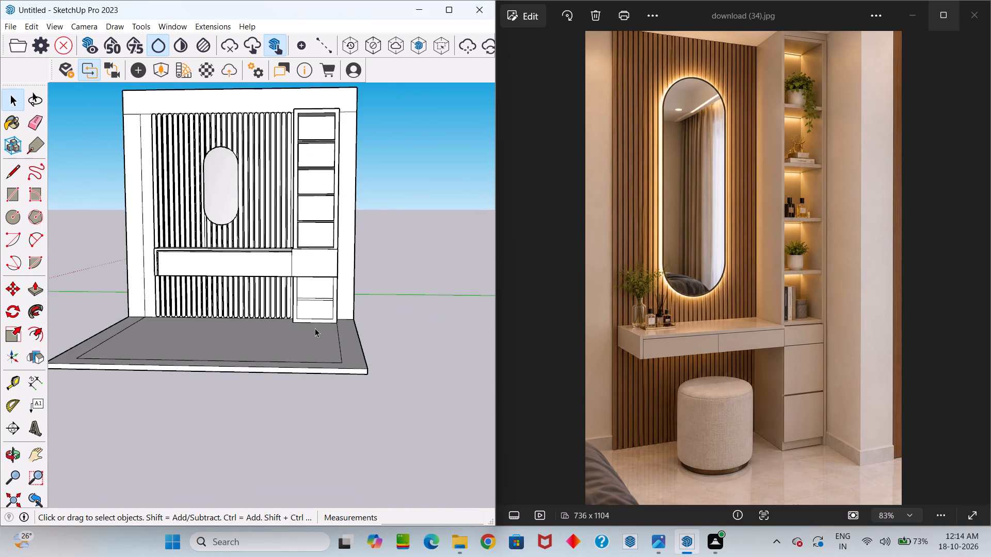
scroll(315, 328, up, 7)
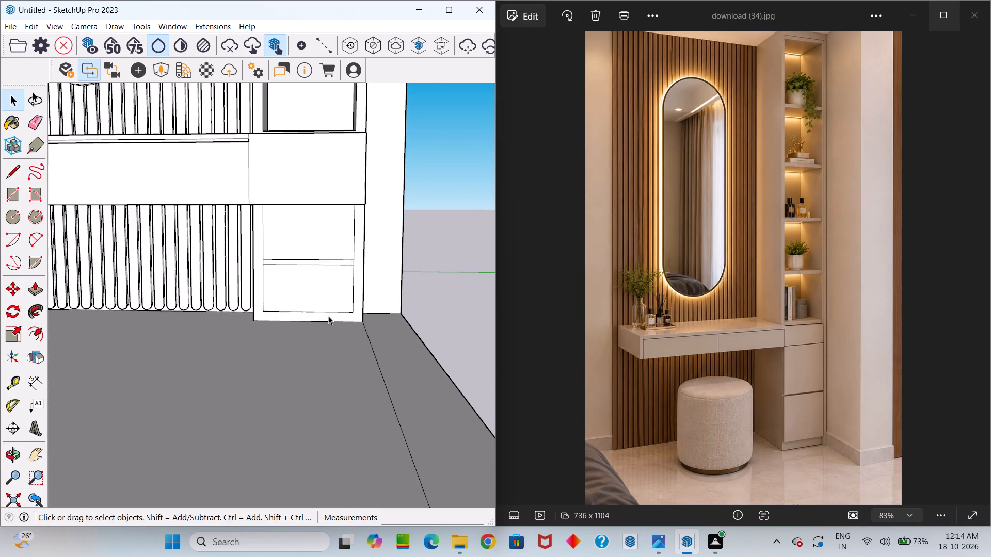
scroll(328, 316, up, 3)
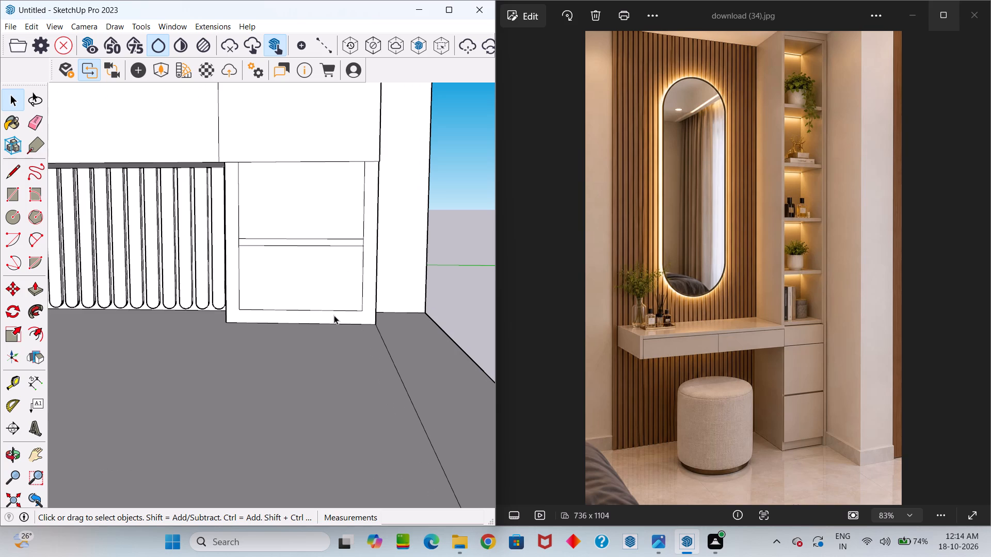
scroll(391, 223, up, 4)
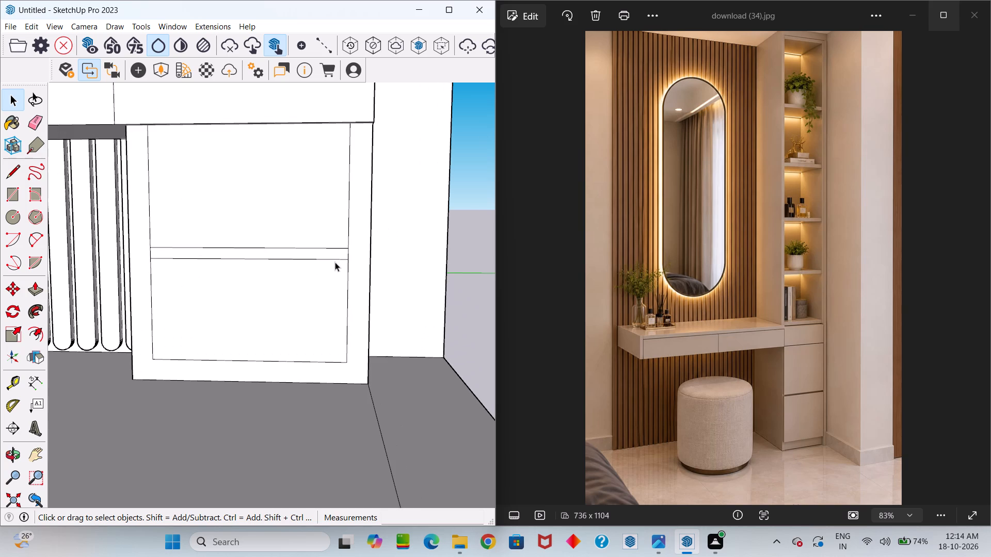
click(333, 259)
key(m)
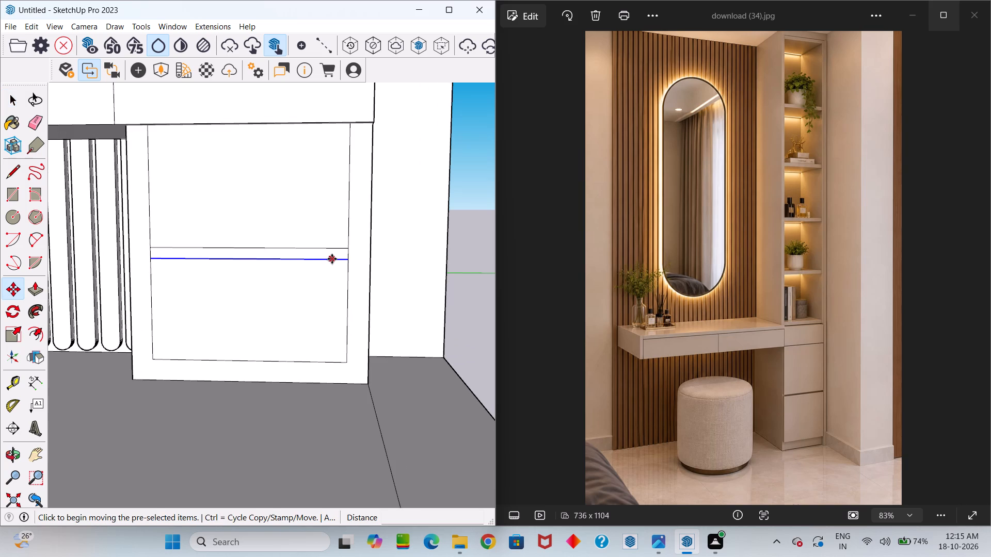
click(332, 259)
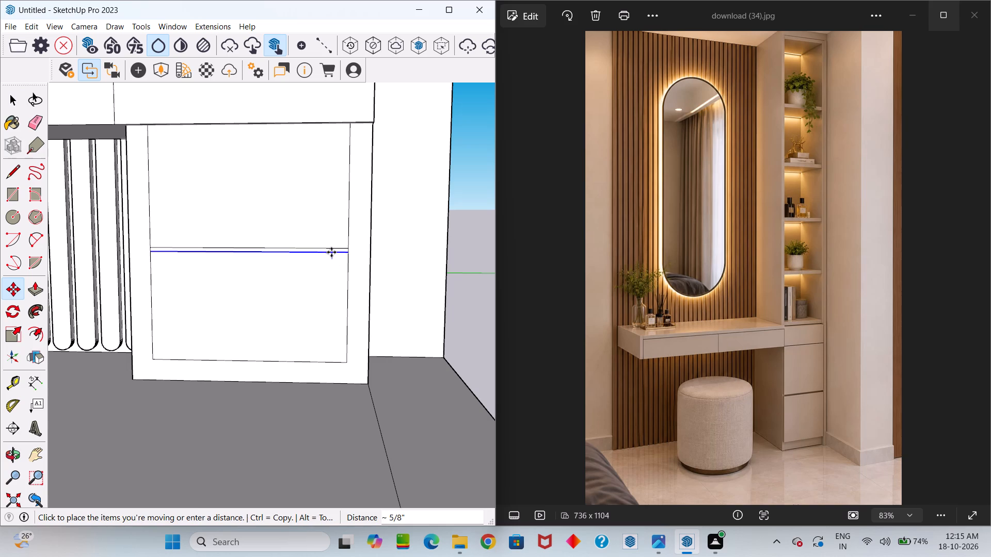
click(331, 252)
key(space)
Push/Pull the narrow divider strip on the lower cabinet front inward by 0.2" to form a groove.
scroll(339, 250, up, 8)
click(344, 249)
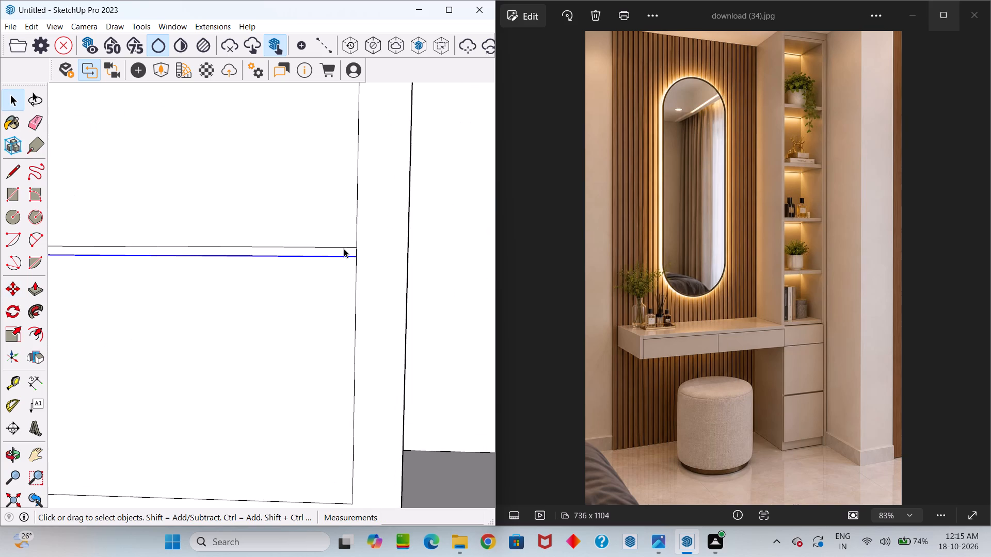
click(346, 251)
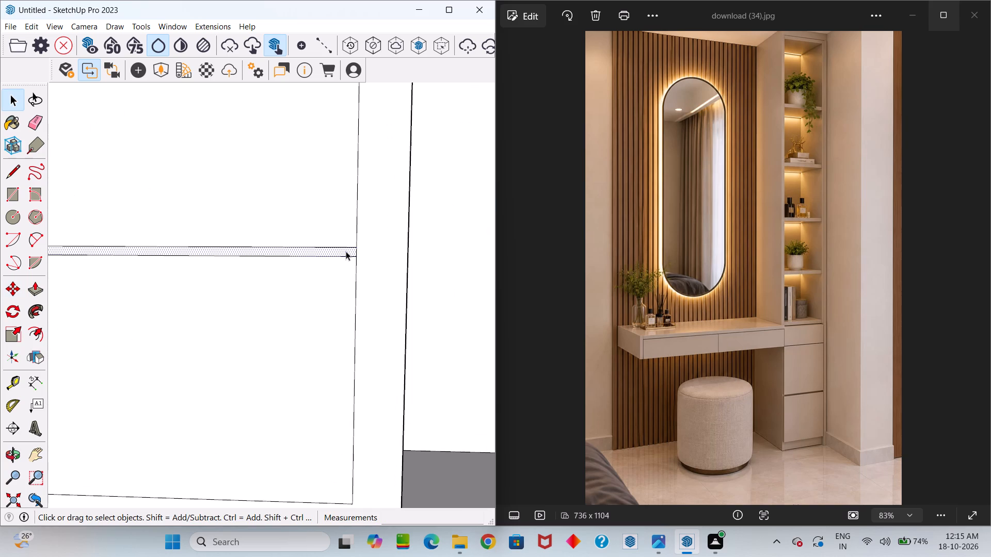
key(p)
click(346, 251)
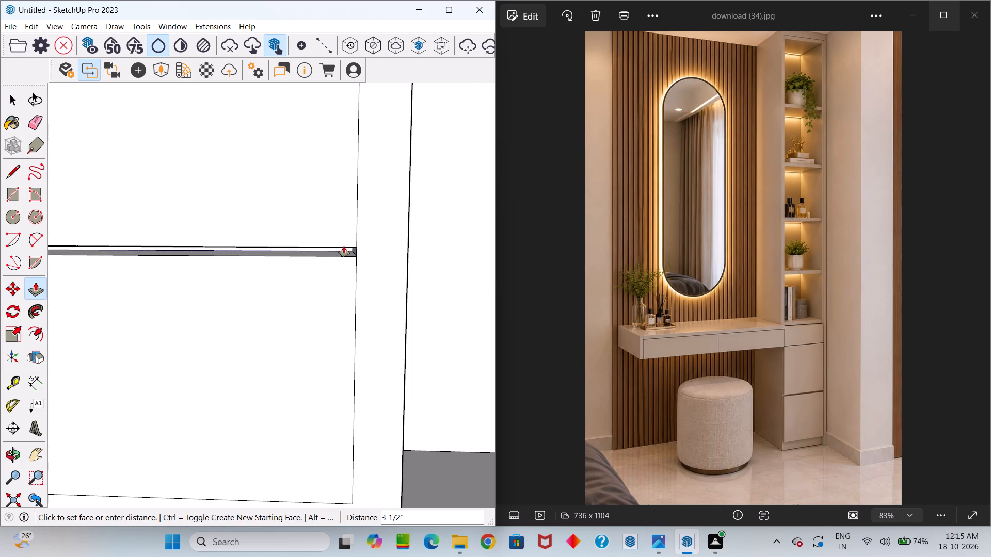
text(0.2)
key(Return)
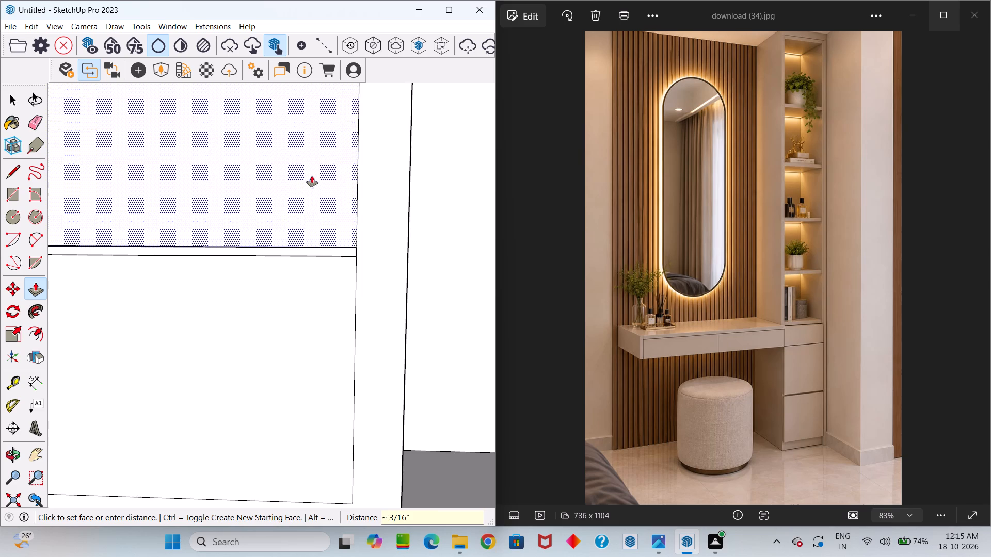
scroll(328, 166, down, 11)
middle_drag(290, 186, 295, 271)
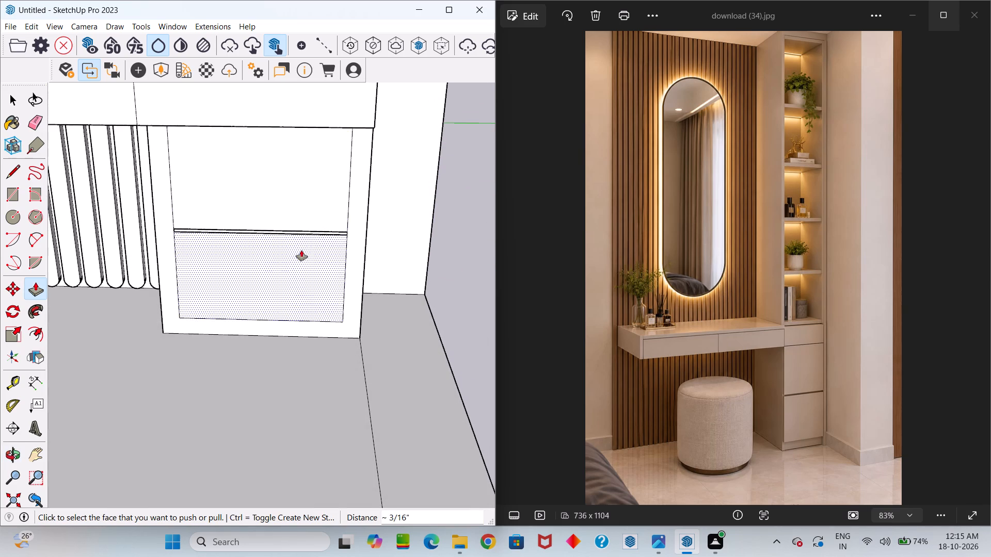
scroll(306, 191, down, 3)
key(space)
Draw a short vertical line from the lower-right corner of the cabinet's inner outline down to its bottom edge.
middle_drag(307, 296, 310, 268)
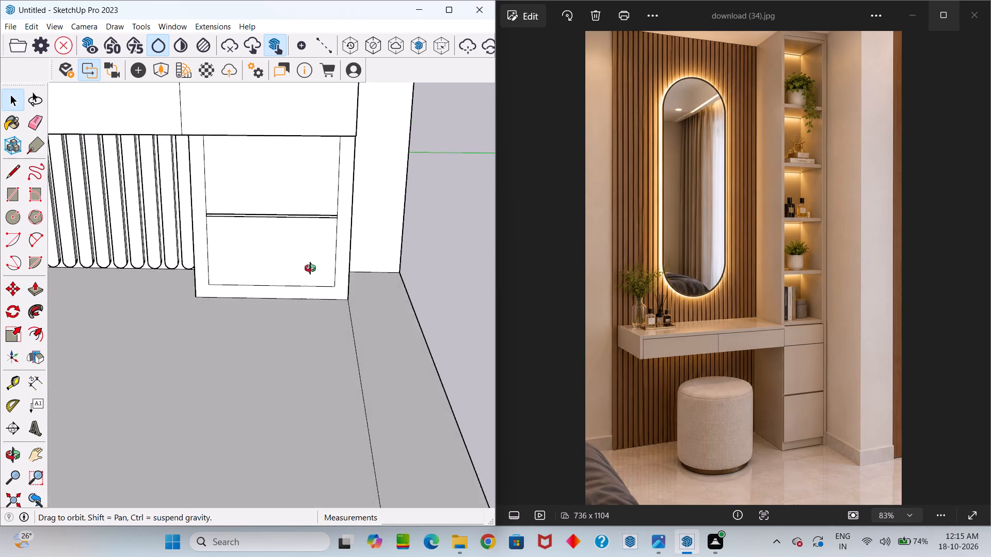
middle_drag(310, 268, 313, 205)
scroll(338, 244, up, 4)
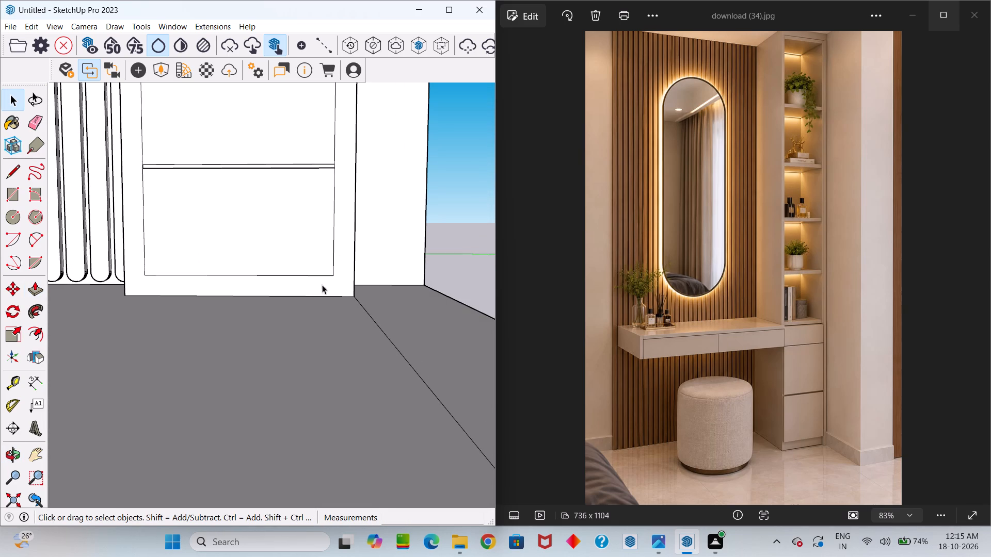
key(l)
click(334, 274)
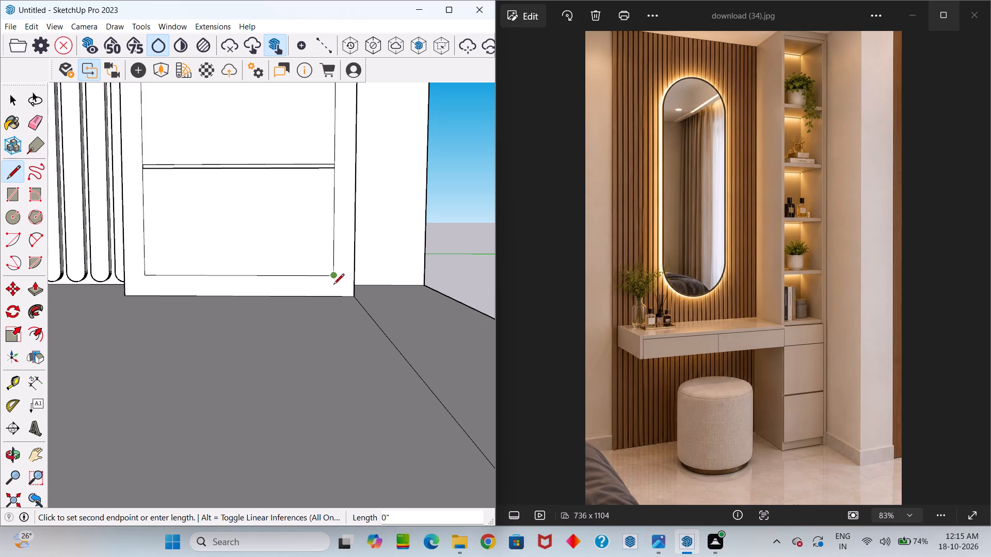
click(333, 295)
key(space)
Push/Pull the lower cabinet's upper and lower drawer fronts outward by 1" each.
scroll(375, 230, down, 9)
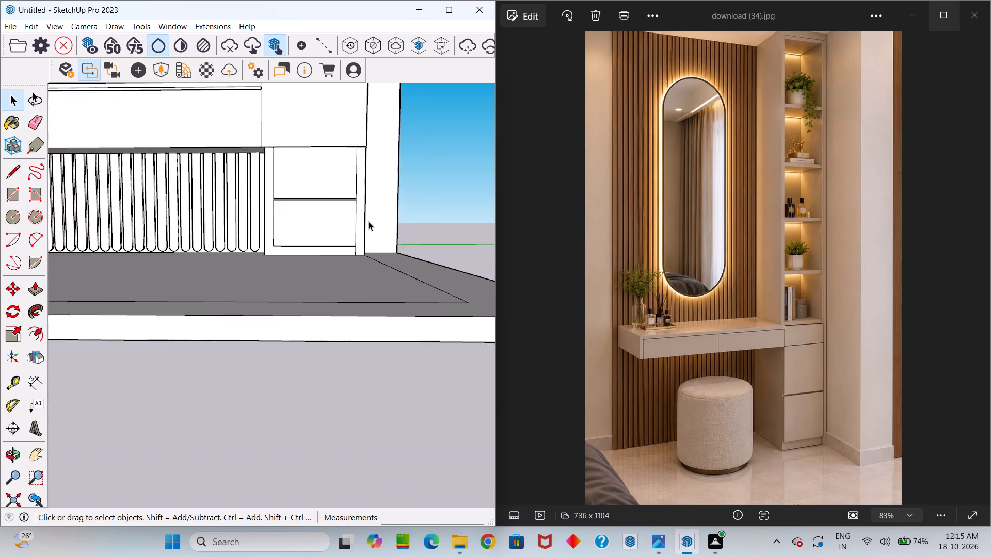
scroll(369, 221, down, 1)
middle_drag(351, 247, 346, 274)
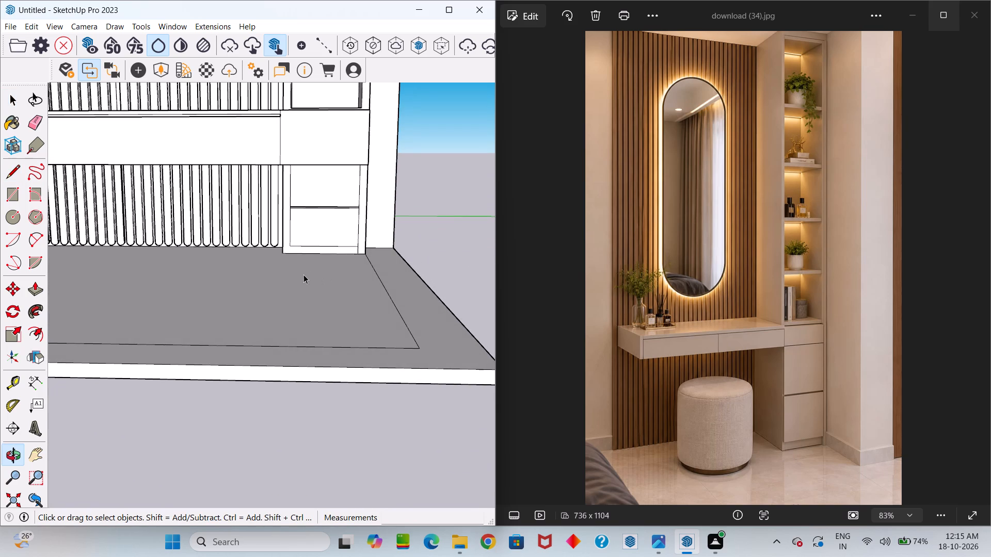
scroll(291, 244, up, 9)
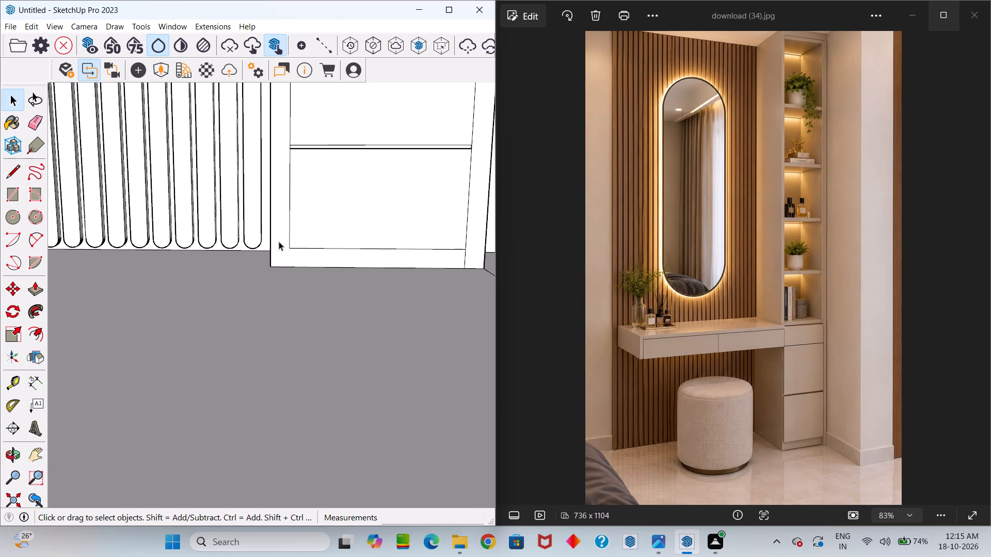
middle_drag(279, 204, 373, 357)
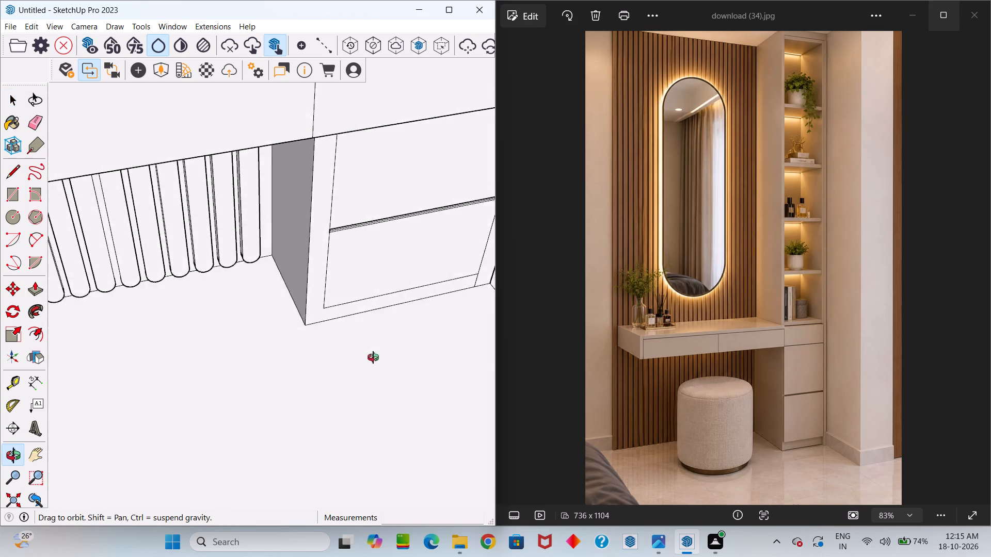
middle_drag(373, 357, 260, 272)
click(351, 127)
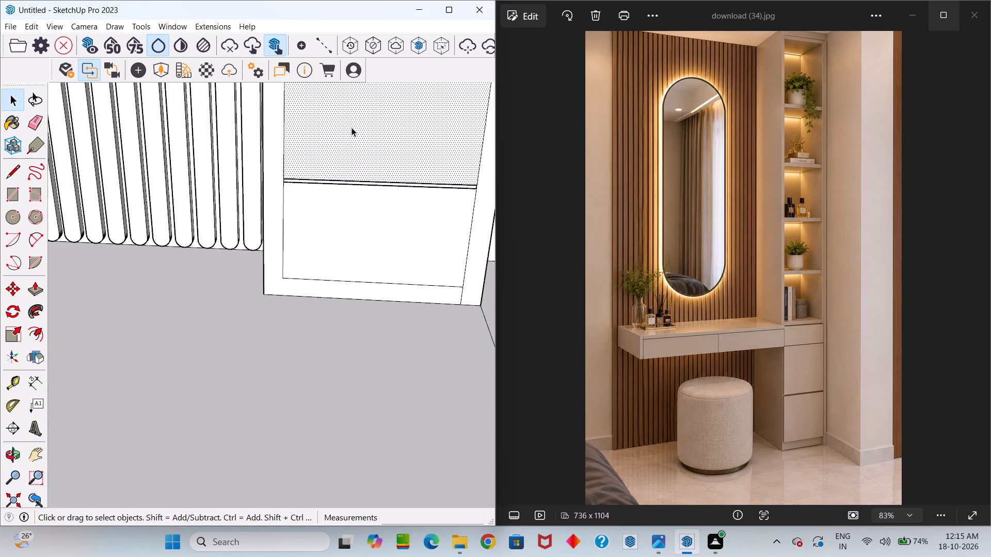
key(p)
click(351, 127)
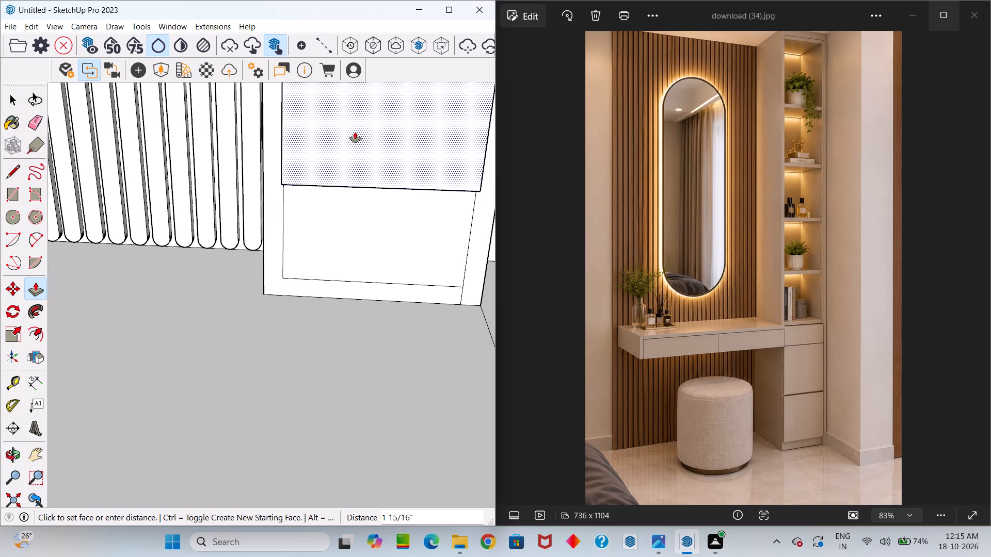
key(1)
key(Return)
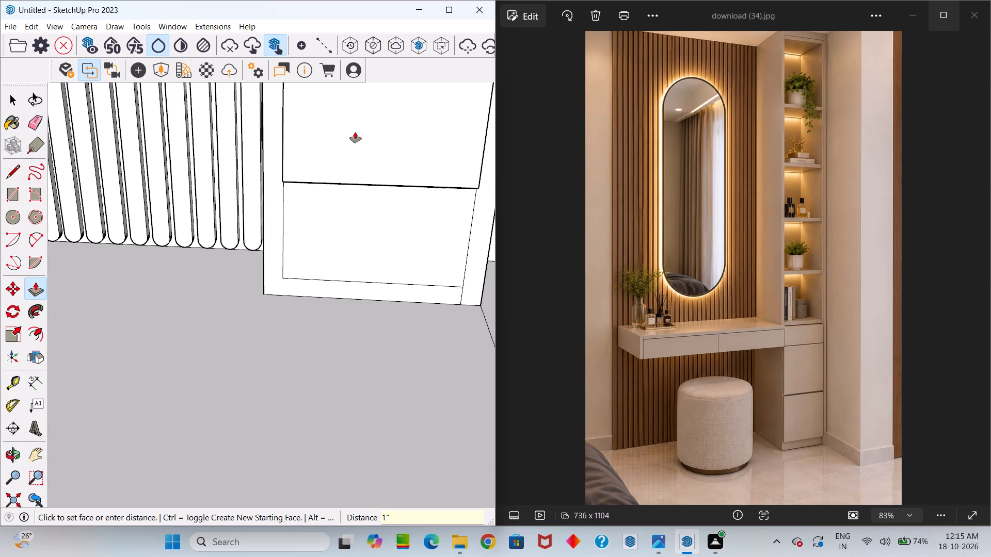
double_click(377, 219)
Extrude the recessed strip between the two drawer fronts outward by the same 1".
scroll(377, 208, down, 6)
middle_drag(388, 193, 396, 122)
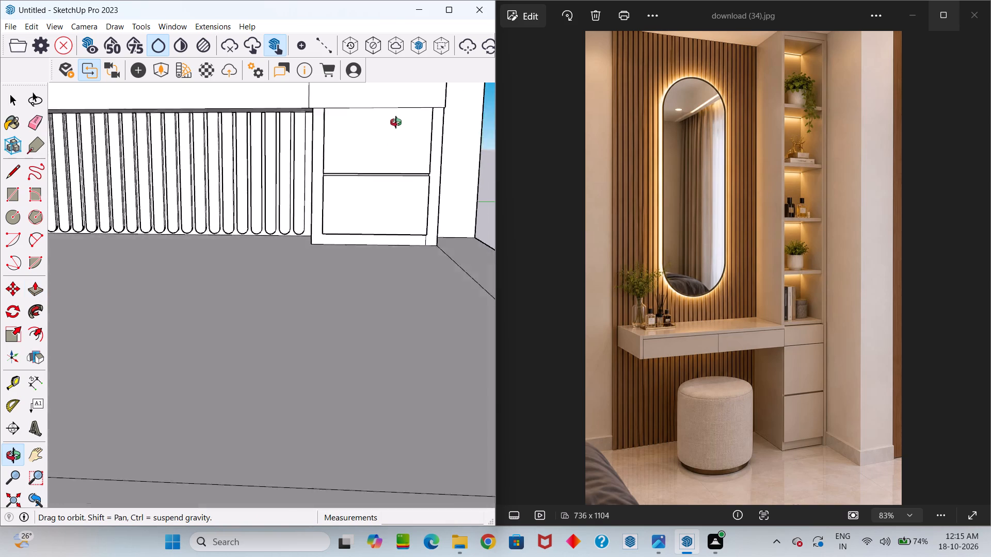
middle_drag(396, 122, 414, 145)
scroll(329, 178, up, 20)
scroll(329, 178, up, 5)
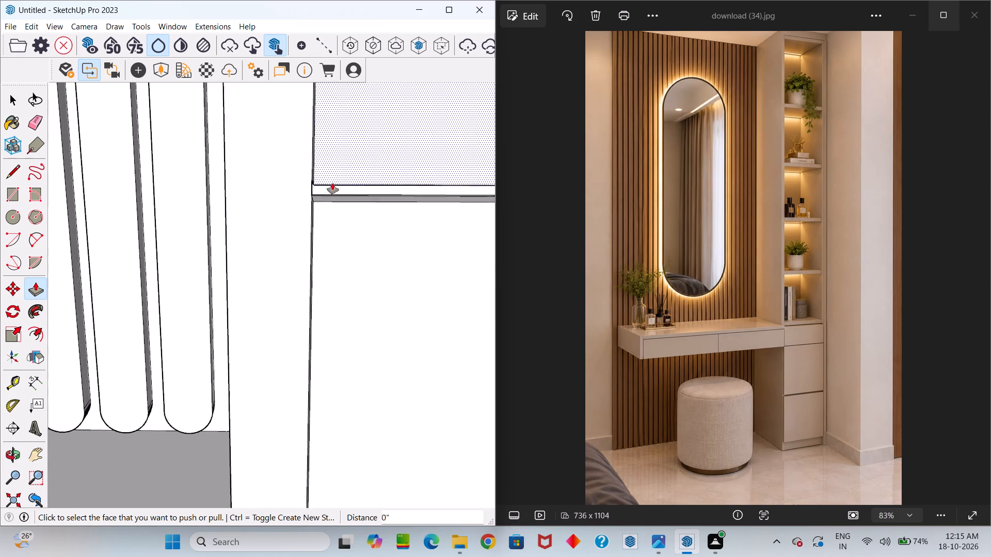
scroll(332, 183, up, 4)
double_click(357, 198)
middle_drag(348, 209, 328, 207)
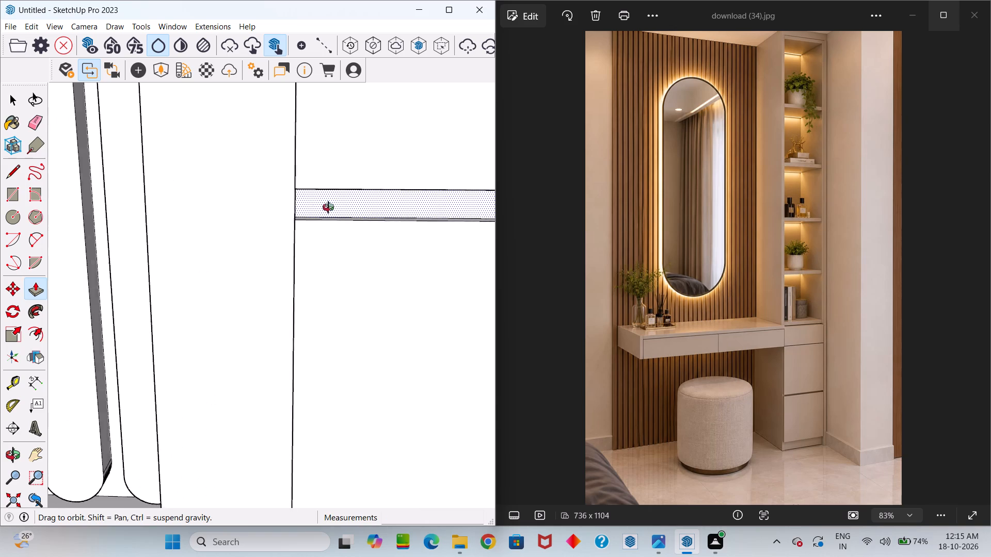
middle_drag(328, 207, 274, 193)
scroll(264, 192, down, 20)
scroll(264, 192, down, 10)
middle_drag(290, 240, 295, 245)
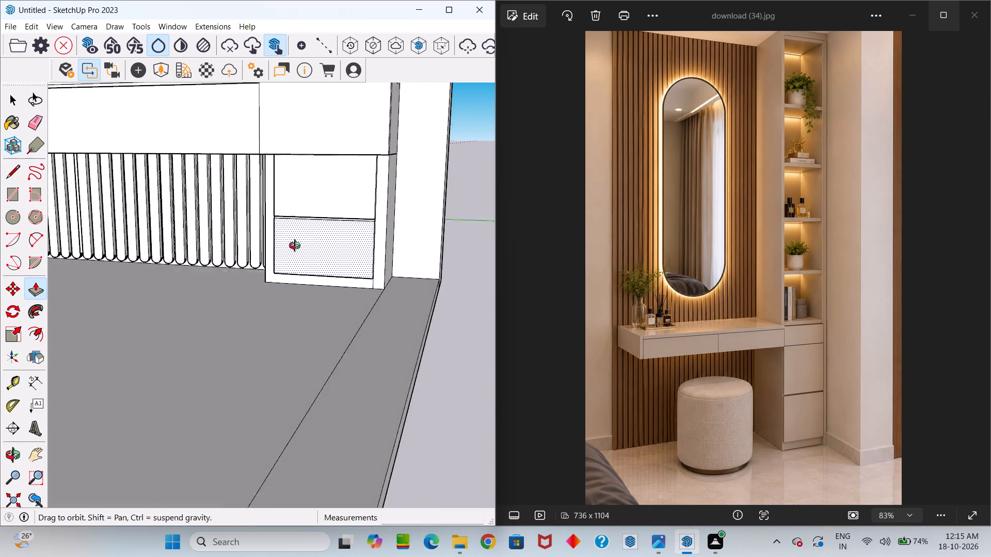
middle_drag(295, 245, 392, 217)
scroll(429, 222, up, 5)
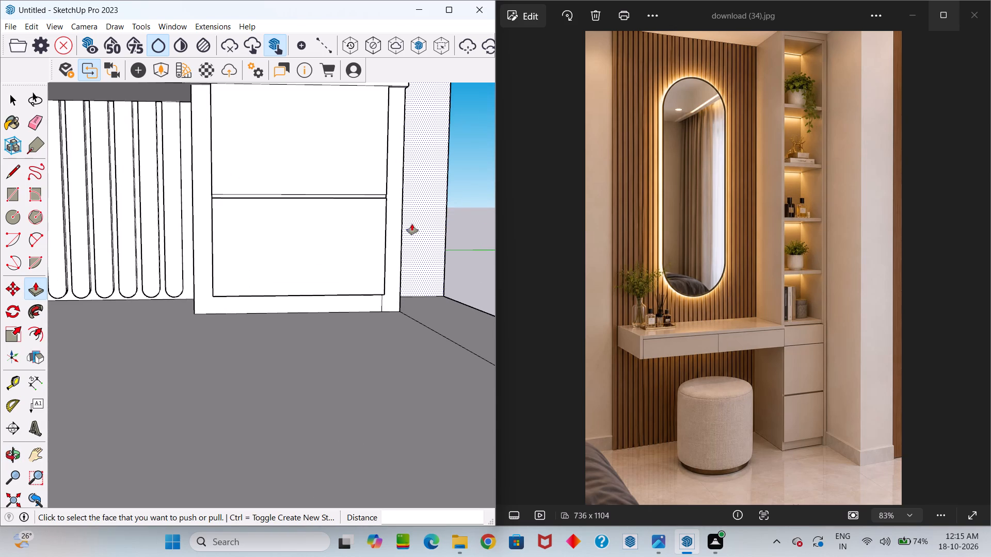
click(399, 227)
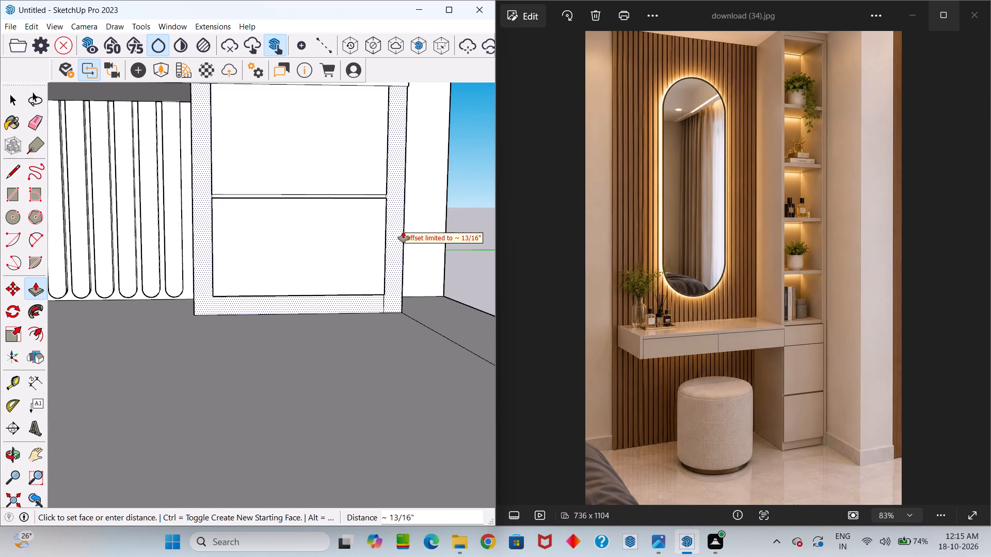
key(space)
Examine the cabinet frame's bottom corner, checking whether the short vertical line divides the frame face.
middle_drag(392, 283, 270, 286)
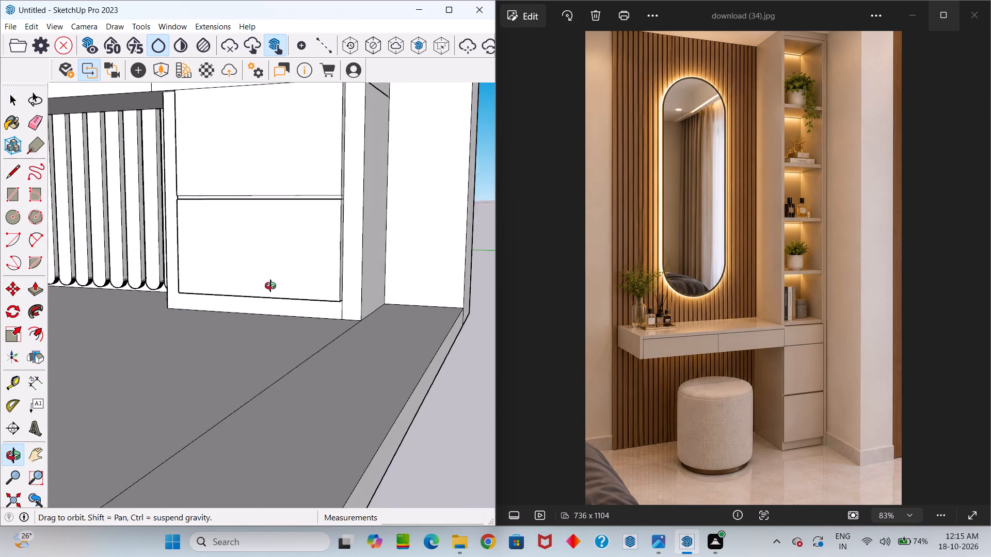
middle_drag(270, 286, 267, 287)
scroll(316, 301, up, 5)
middle_drag(323, 318, 316, 404)
scroll(313, 379, down, 6)
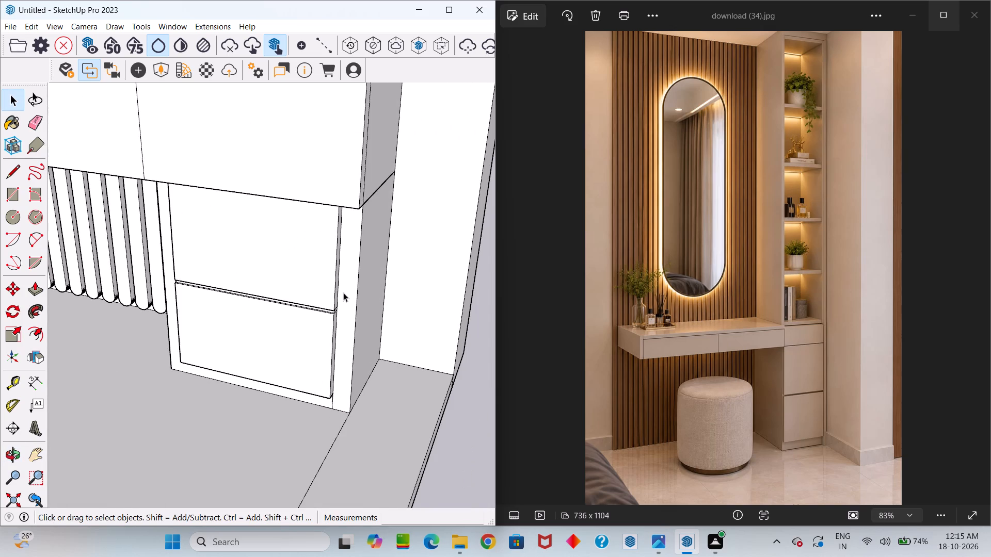
middle_drag(347, 280, 315, 209)
scroll(309, 357, up, 10)
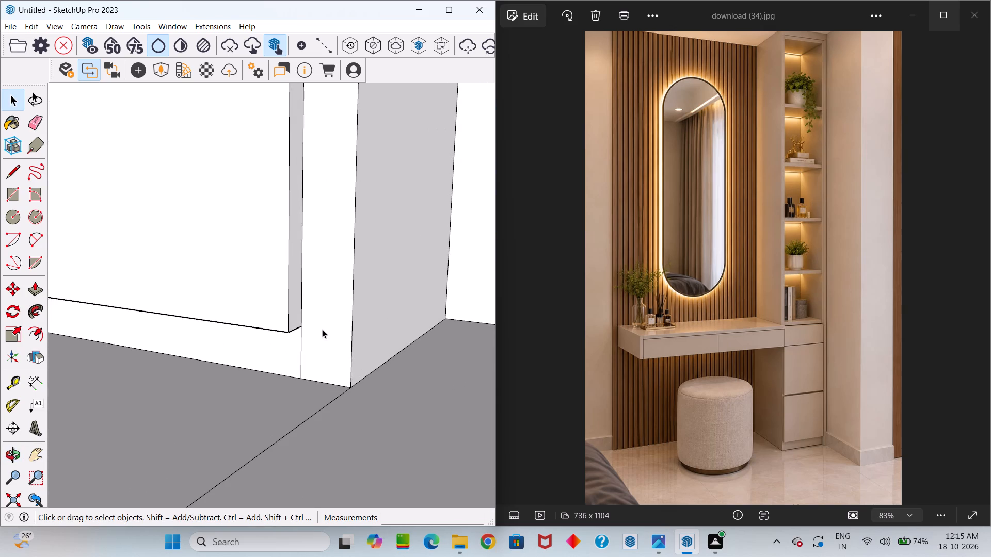
click(323, 329)
scroll(324, 335, down, 1)
middle_drag(316, 358, 335, 322)
scroll(341, 315, up, 10)
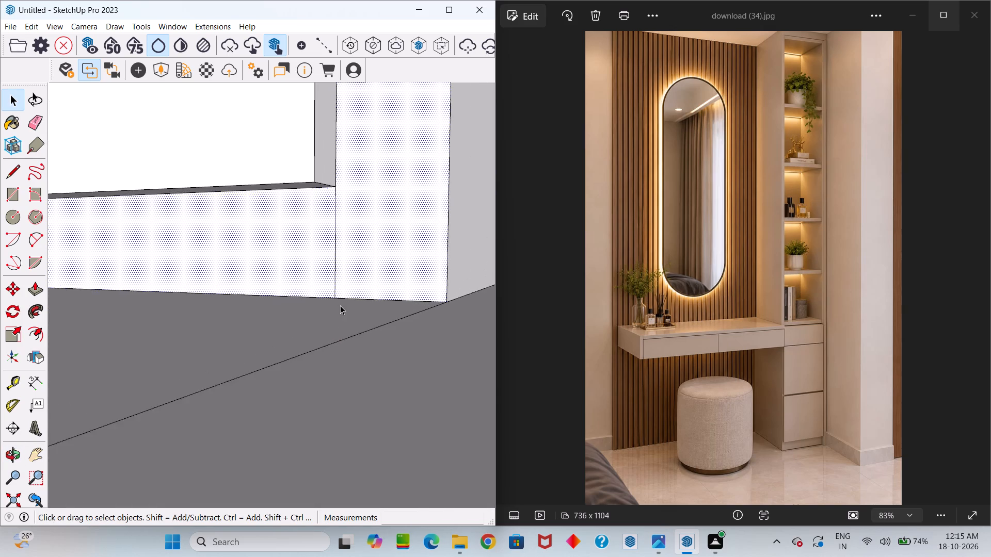
scroll(340, 305, up, 20)
scroll(340, 305, up, 11)
scroll(317, 302, down, 18)
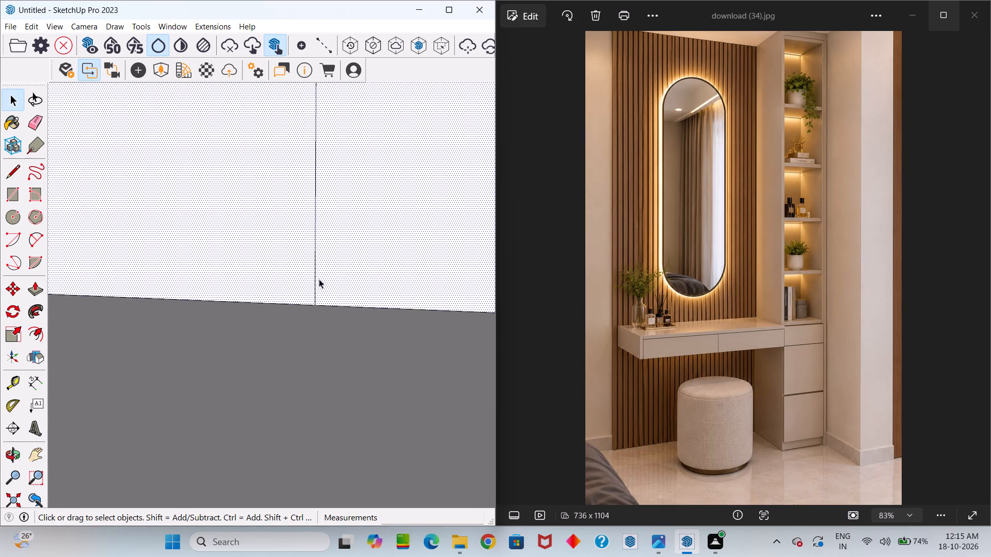
scroll(319, 279, down, 20)
scroll(319, 279, down, 6)
key(space)
scroll(315, 259, down, 7)
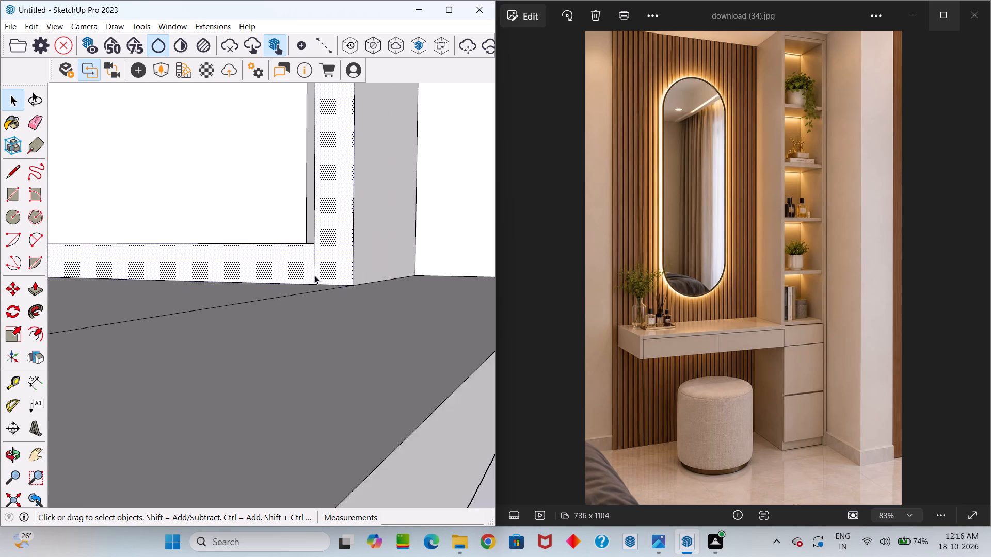
Examine the lower cabinet's side face and front frame, checking which faces are separate around the bottom corner.
scroll(314, 275, down, 9)
middle_drag(333, 232, 316, 321)
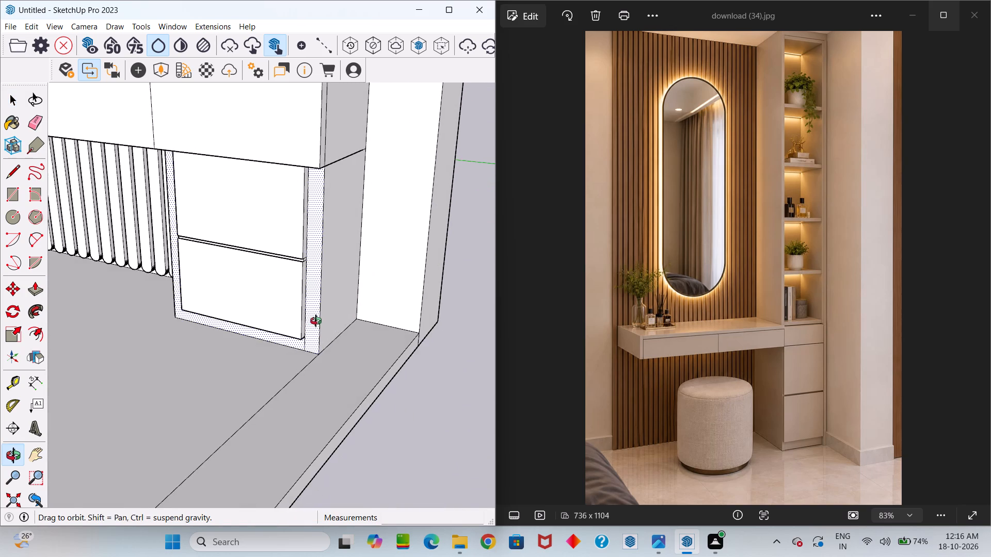
middle_drag(316, 321, 313, 321)
scroll(303, 208, up, 3)
click(374, 226)
middle_drag(318, 178, 367, 124)
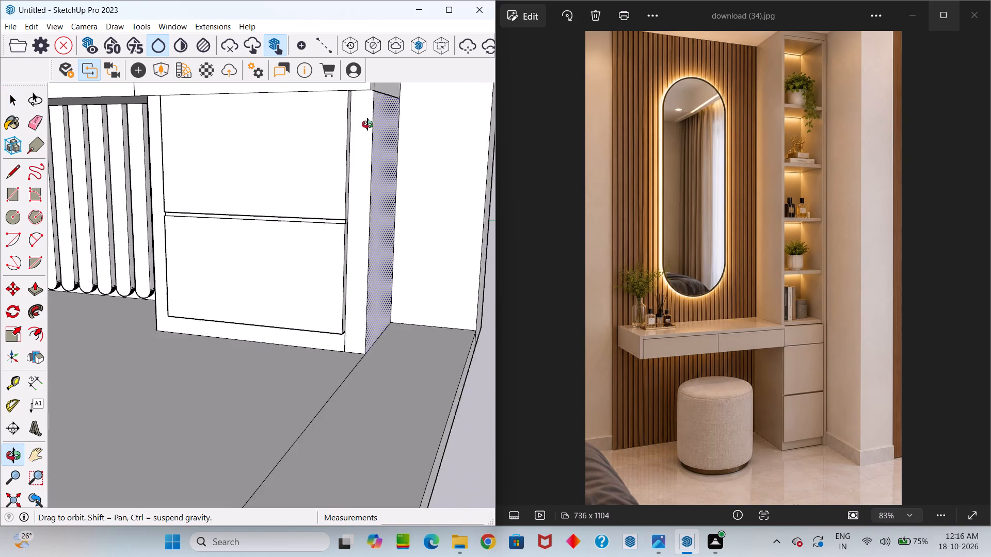
middle_drag(367, 124, 372, 179)
scroll(373, 173, up, 6)
scroll(376, 172, down, 13)
middle_drag(380, 188, 396, 179)
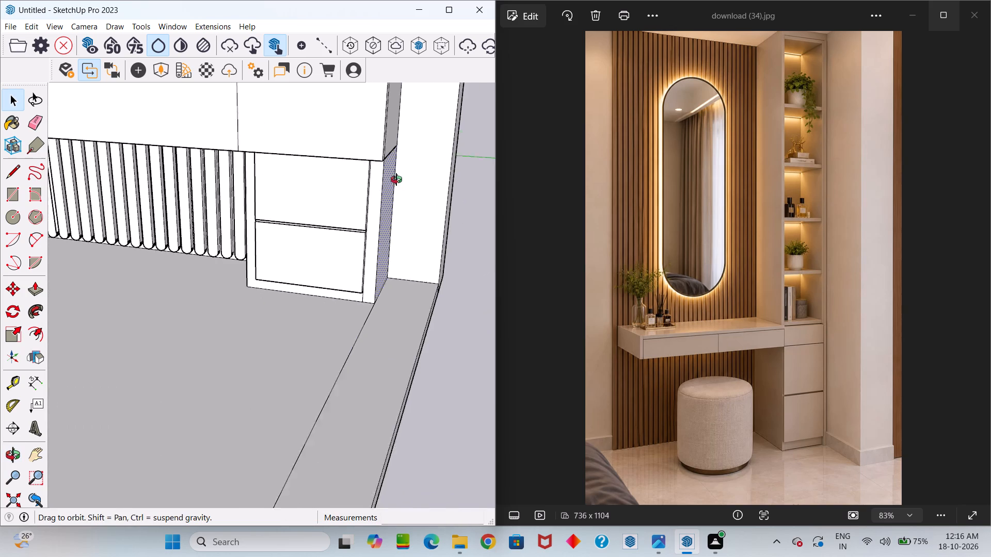
middle_drag(396, 179, 434, 177)
middle_drag(341, 230, 322, 159)
click(381, 251)
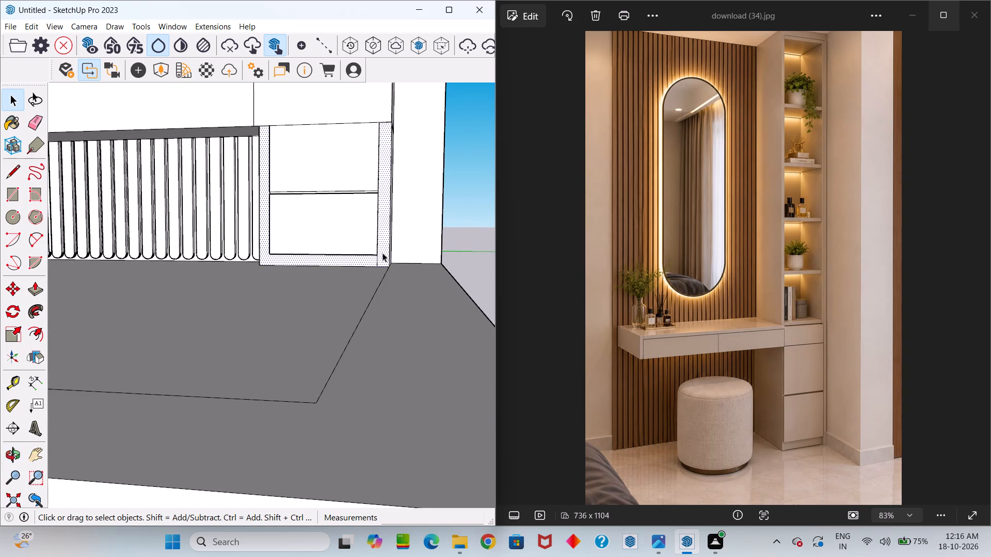
Retrace the 2" vertical line from the lower-right corner of the cabinet's inner outline to its bottom edge, and check the frame face's division.
scroll(383, 267, up, 12)
key(l)
scroll(385, 229, up, 5)
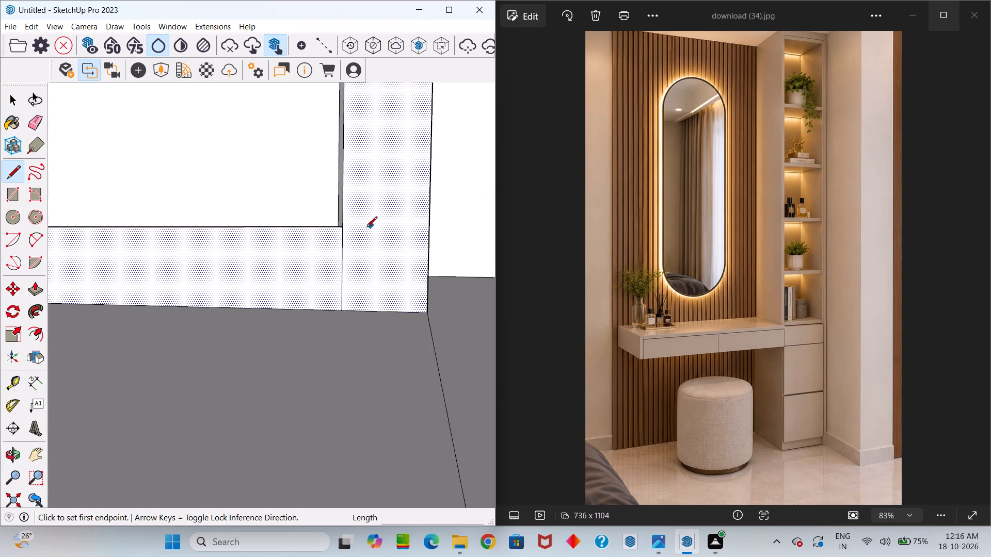
scroll(366, 228, up, 4)
click(341, 229)
click(344, 331)
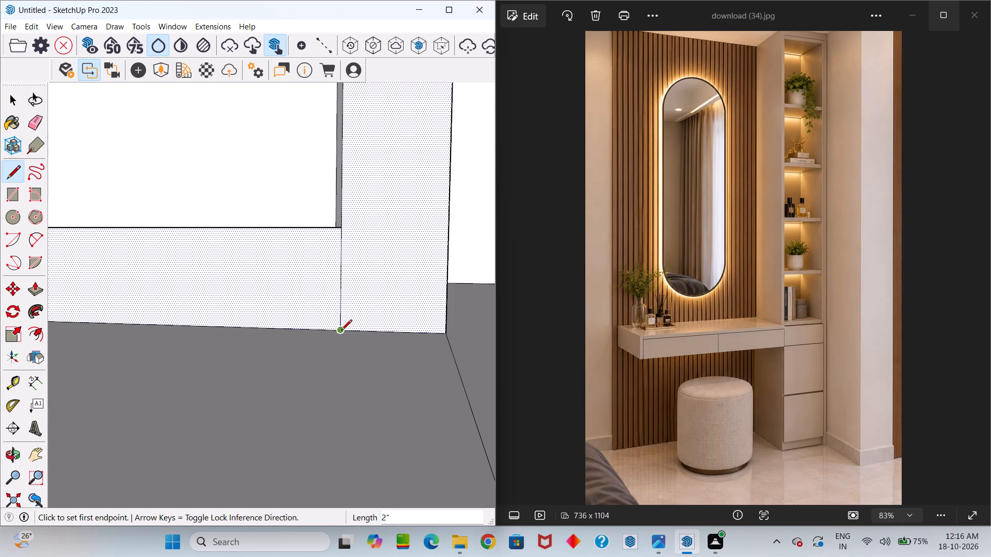
key(space)
key(b)
click(560, 128)
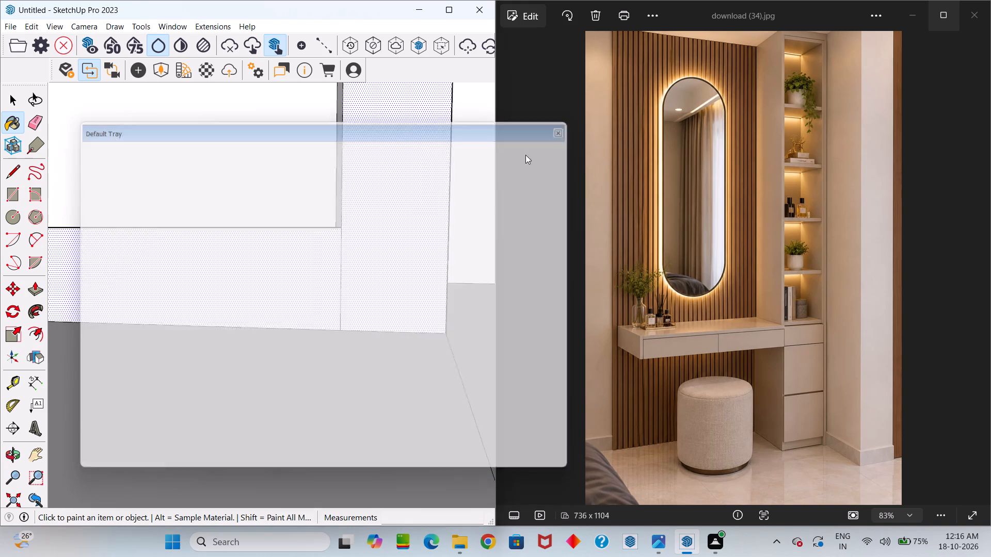
key(space)
click(419, 214)
click(327, 276)
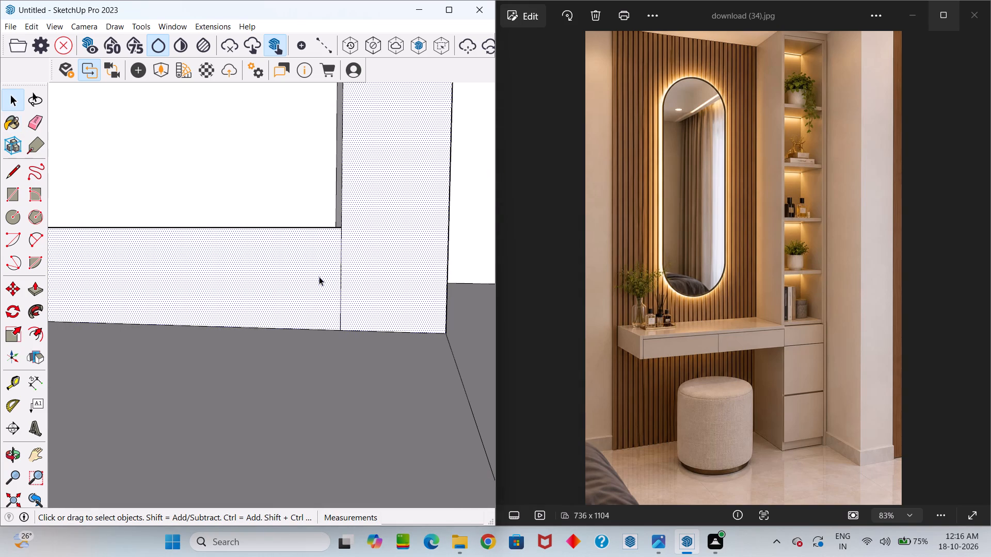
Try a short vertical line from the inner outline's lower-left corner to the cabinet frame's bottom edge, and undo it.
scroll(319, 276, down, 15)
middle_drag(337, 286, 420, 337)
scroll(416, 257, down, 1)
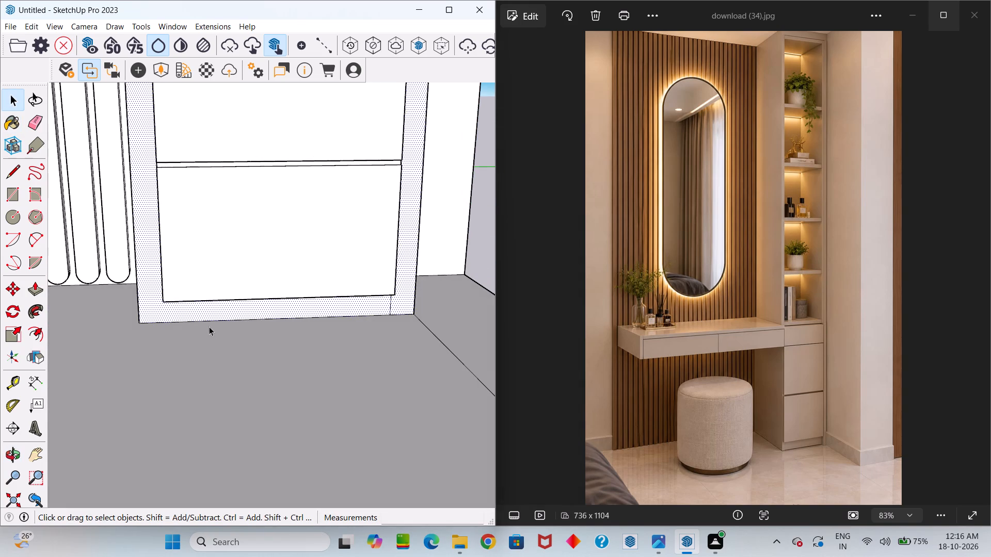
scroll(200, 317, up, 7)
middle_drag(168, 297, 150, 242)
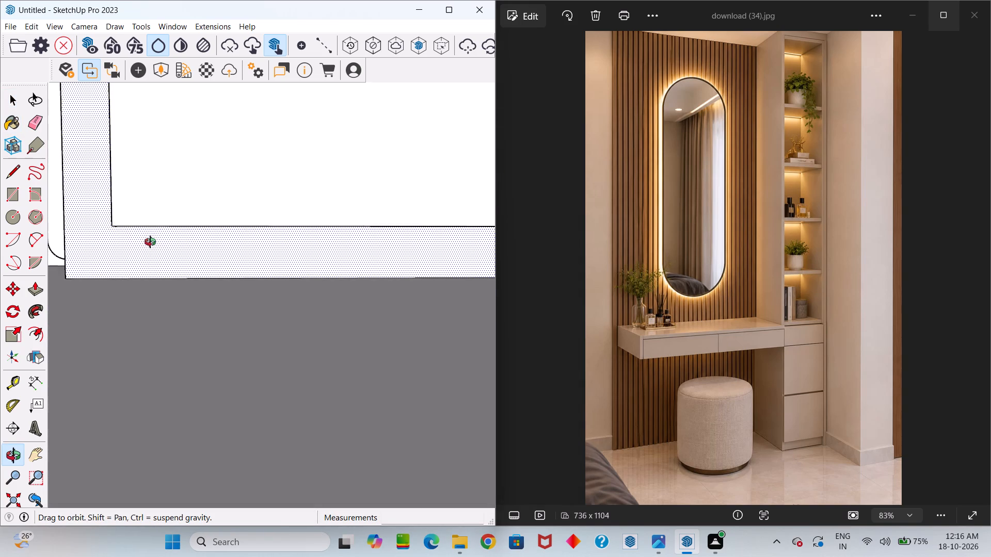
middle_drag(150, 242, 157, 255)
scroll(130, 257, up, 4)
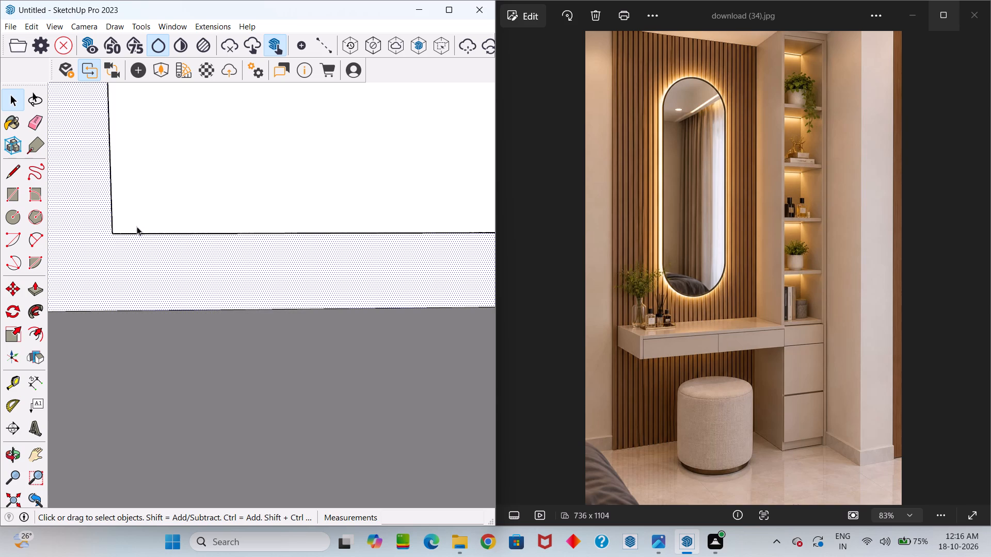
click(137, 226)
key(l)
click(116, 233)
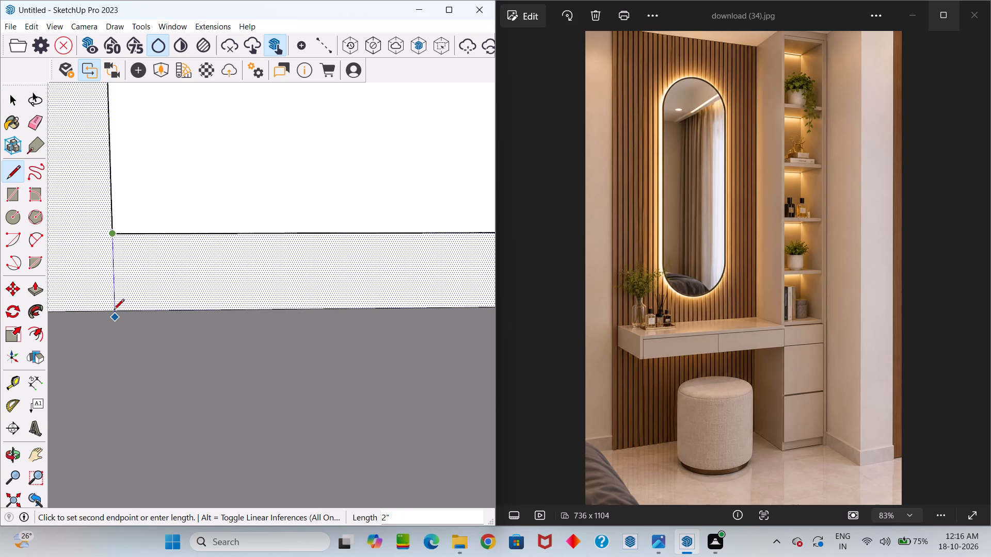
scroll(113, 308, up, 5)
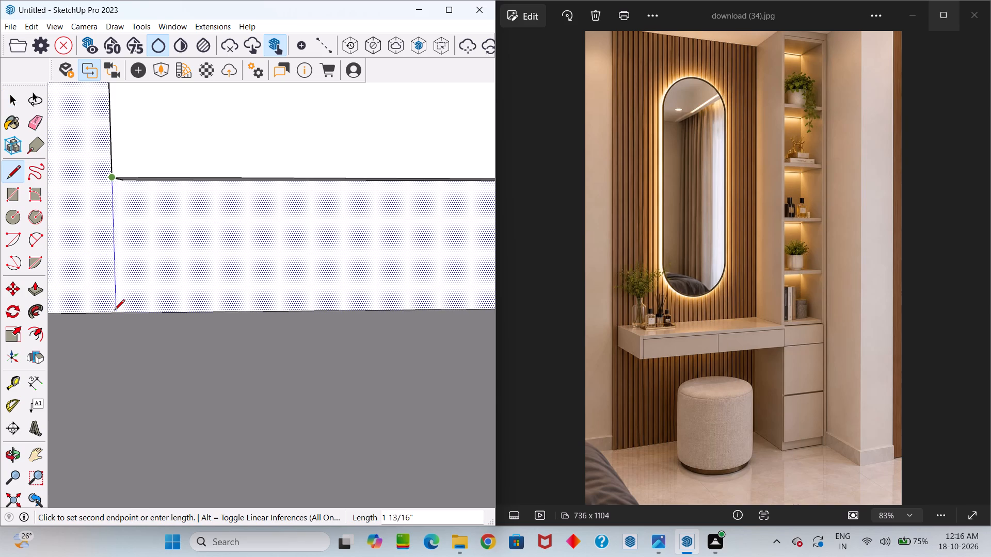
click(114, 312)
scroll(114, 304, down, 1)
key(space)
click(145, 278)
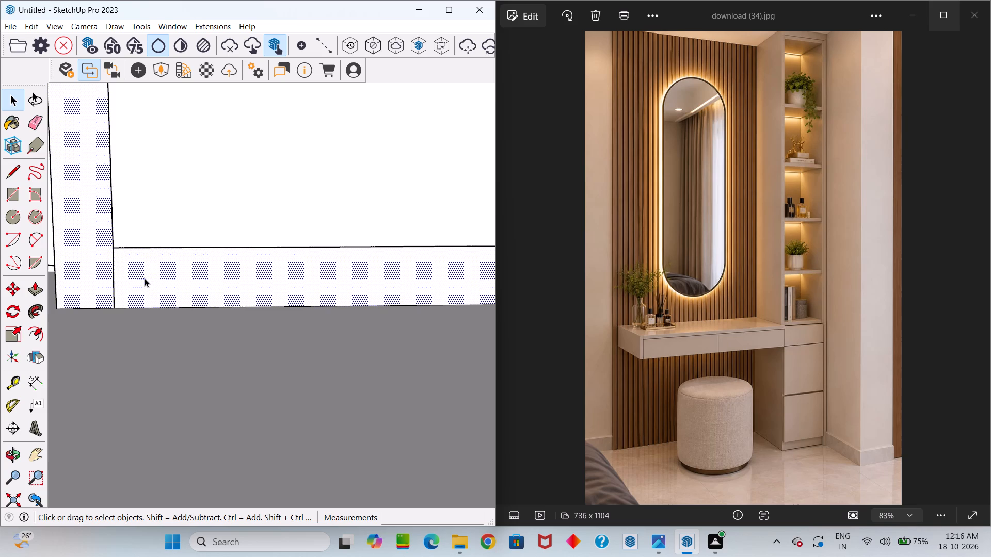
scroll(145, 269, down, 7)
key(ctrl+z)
Draw a 2" vertical line from the lower-left corner of the cabinet frame's inner outline down to its bottom edge.
scroll(142, 266, up, 5)
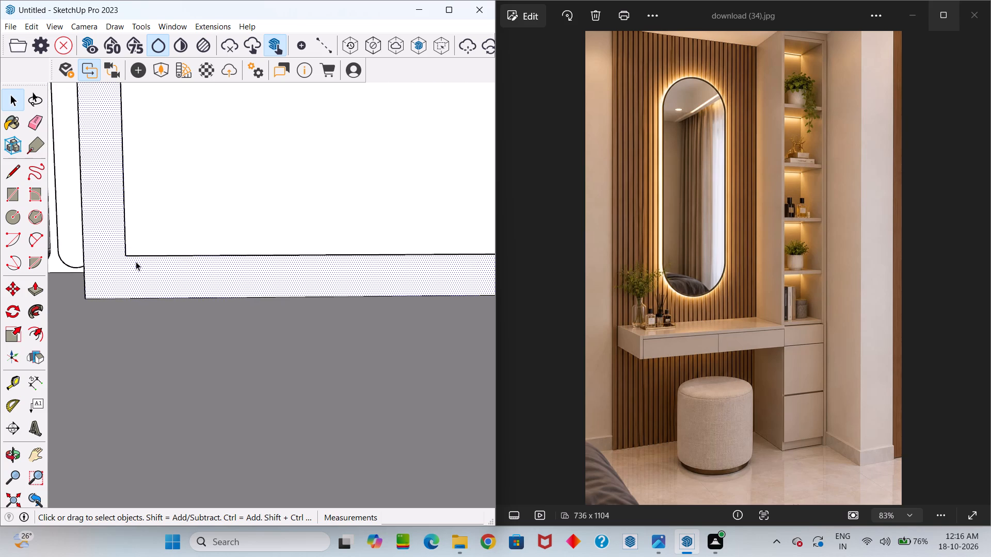
middle_drag(130, 247, 168, 216)
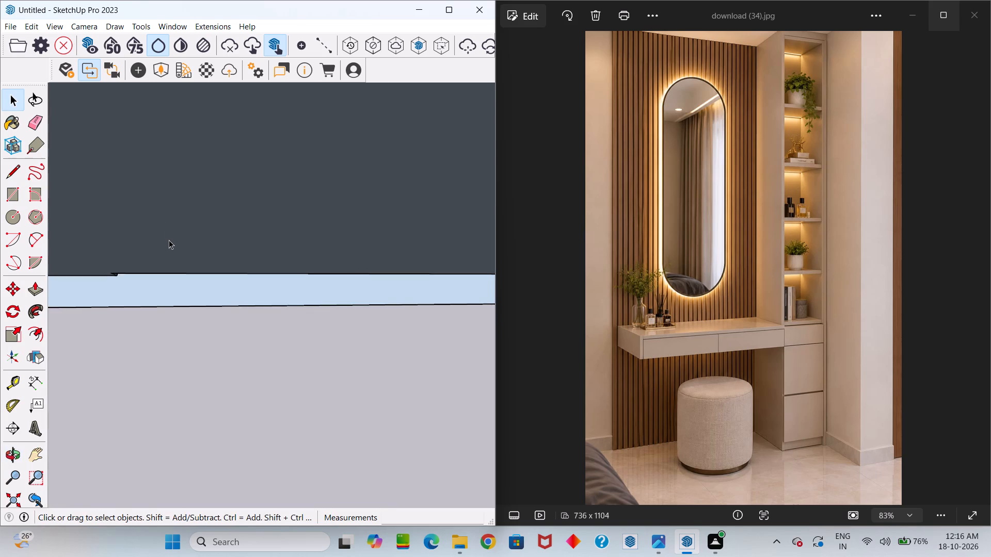
middle_drag(165, 216, 181, 245)
scroll(129, 176, up, 8)
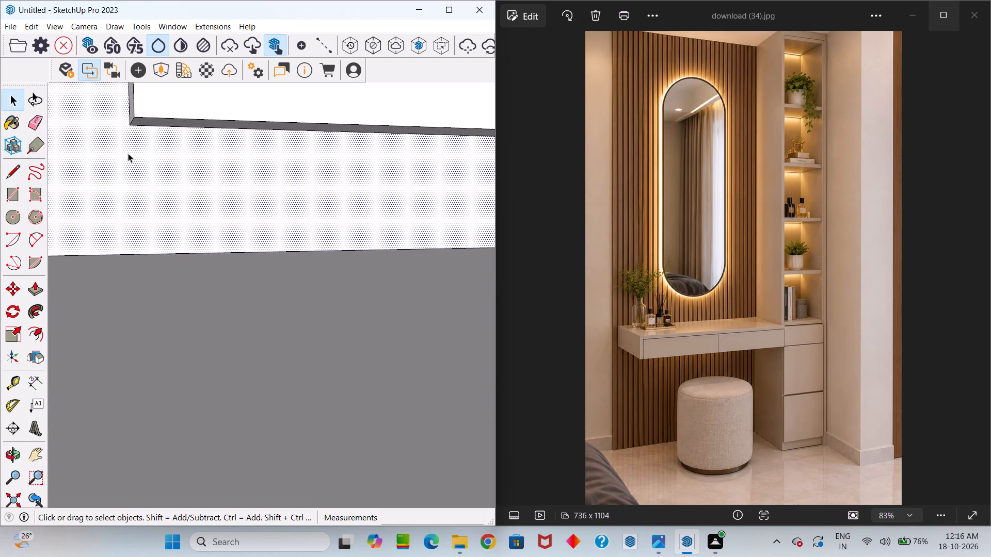
scroll(128, 153, up, 3)
key(l)
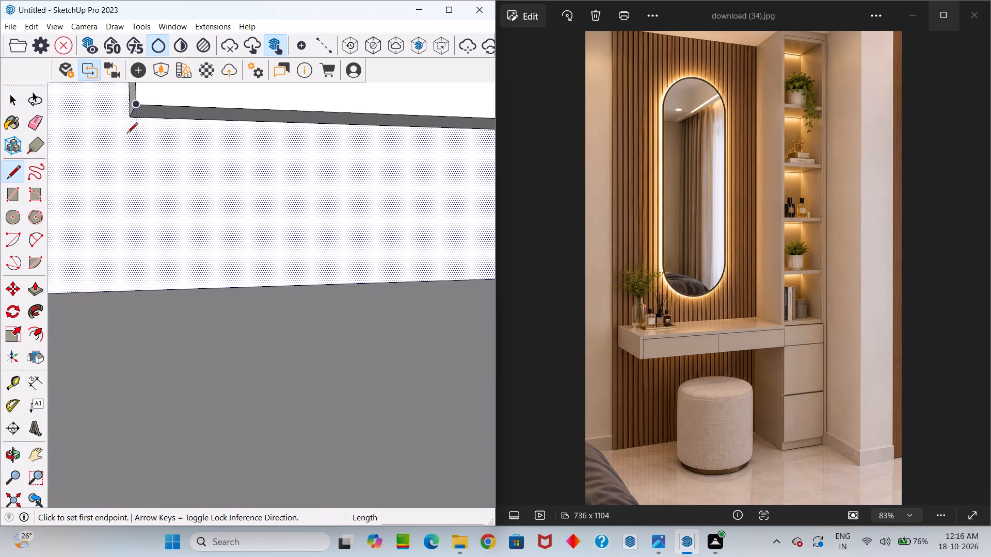
click(130, 120)
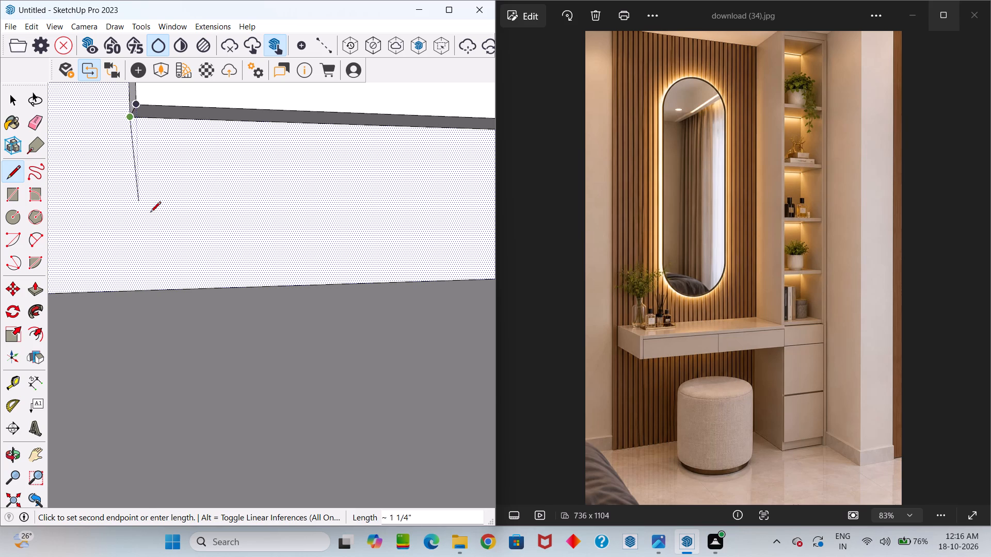
click(136, 288)
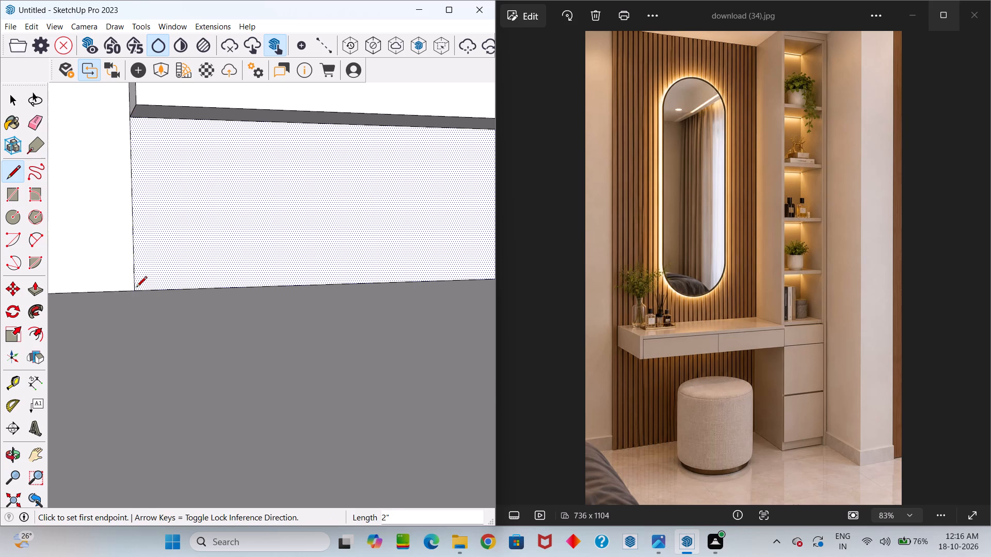
scroll(136, 286, down, 1)
key(space)
Select the right-hand vertical face of the lower cabinet's front frame.
middle_drag(310, 263, 281, 272)
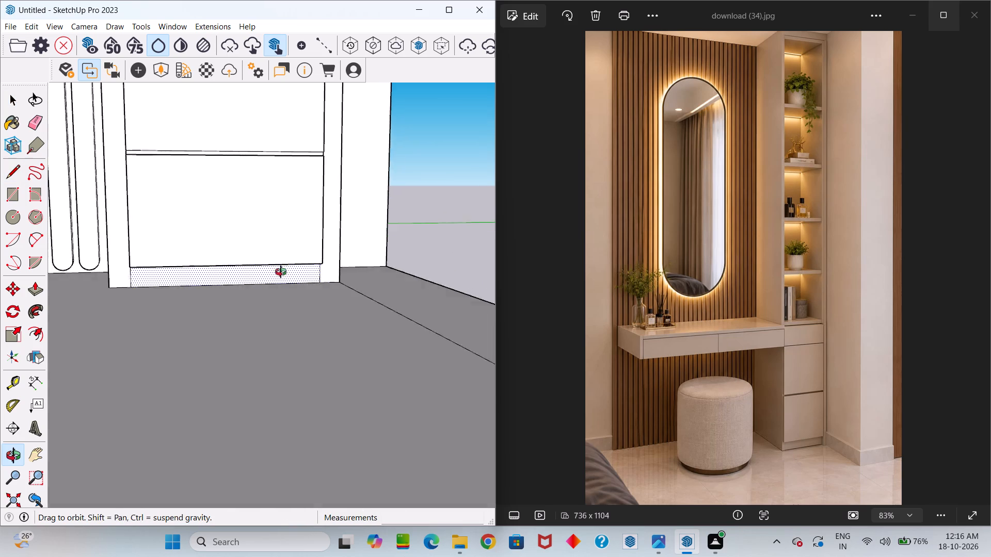
middle_drag(281, 272, 160, 316)
scroll(299, 274, up, 4)
click(313, 240)
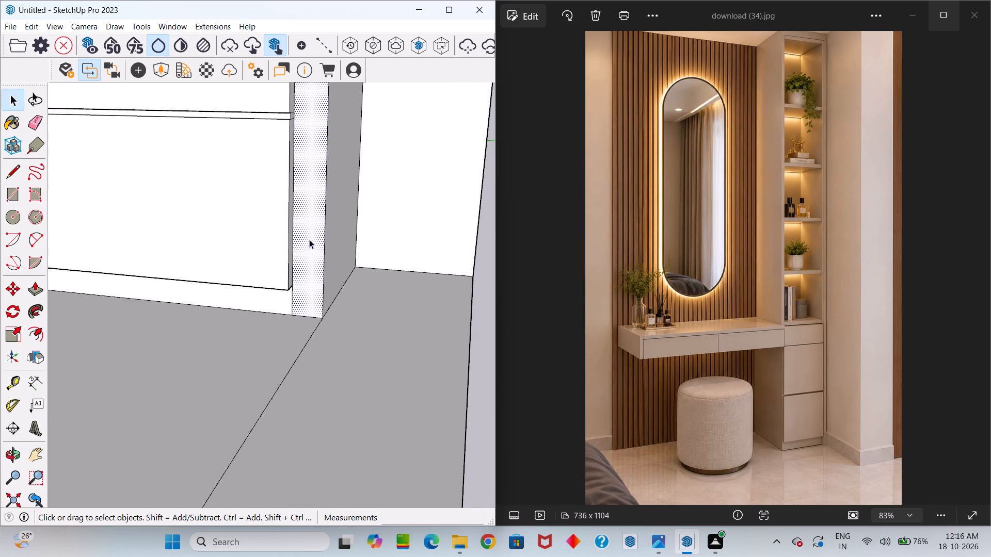
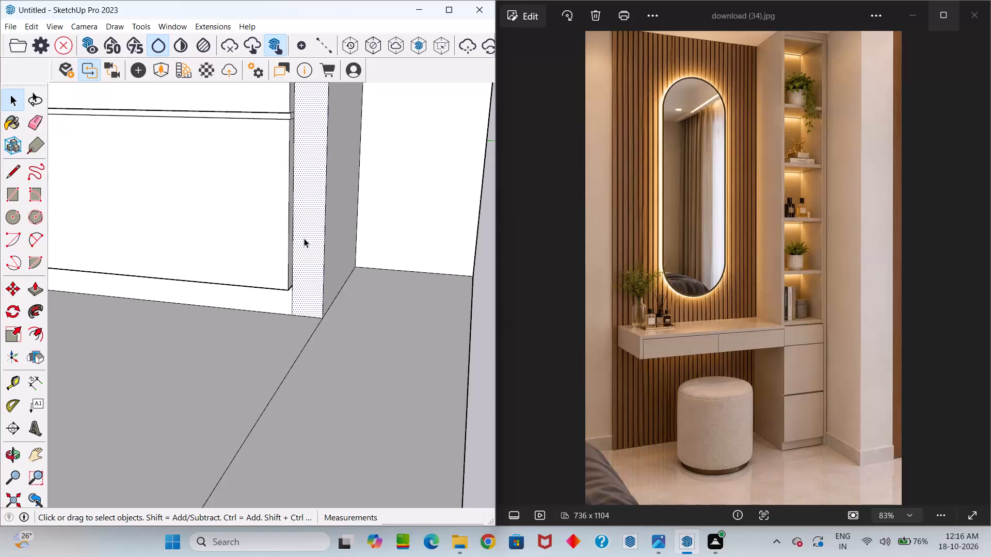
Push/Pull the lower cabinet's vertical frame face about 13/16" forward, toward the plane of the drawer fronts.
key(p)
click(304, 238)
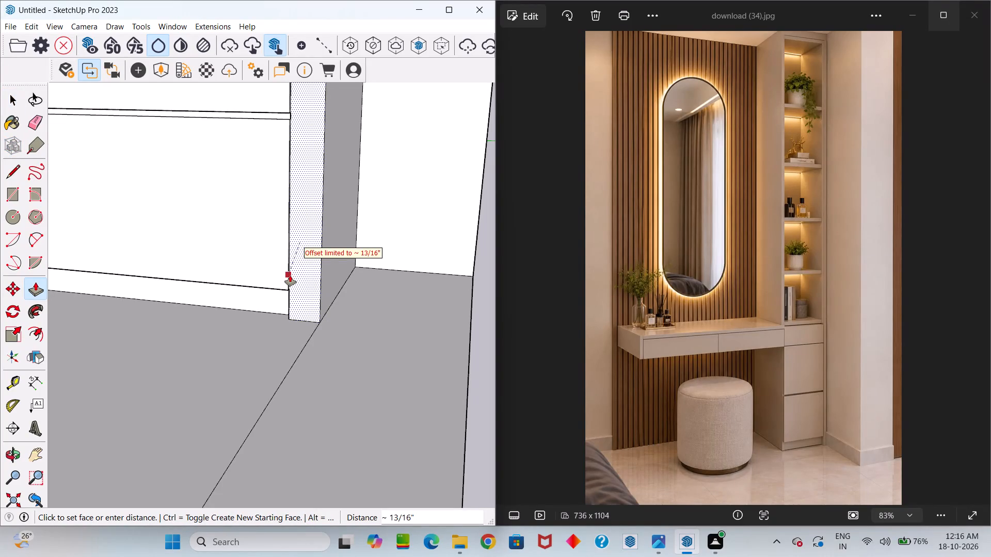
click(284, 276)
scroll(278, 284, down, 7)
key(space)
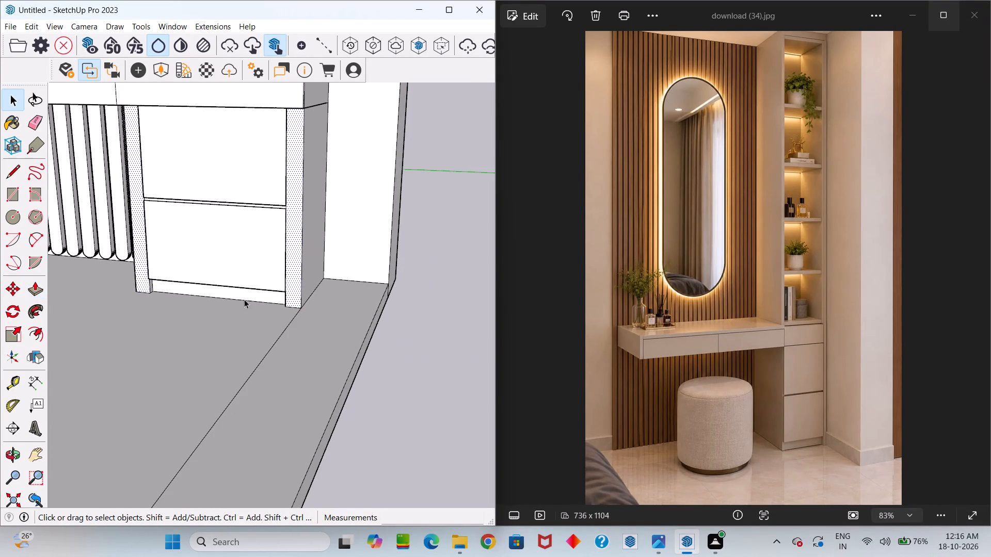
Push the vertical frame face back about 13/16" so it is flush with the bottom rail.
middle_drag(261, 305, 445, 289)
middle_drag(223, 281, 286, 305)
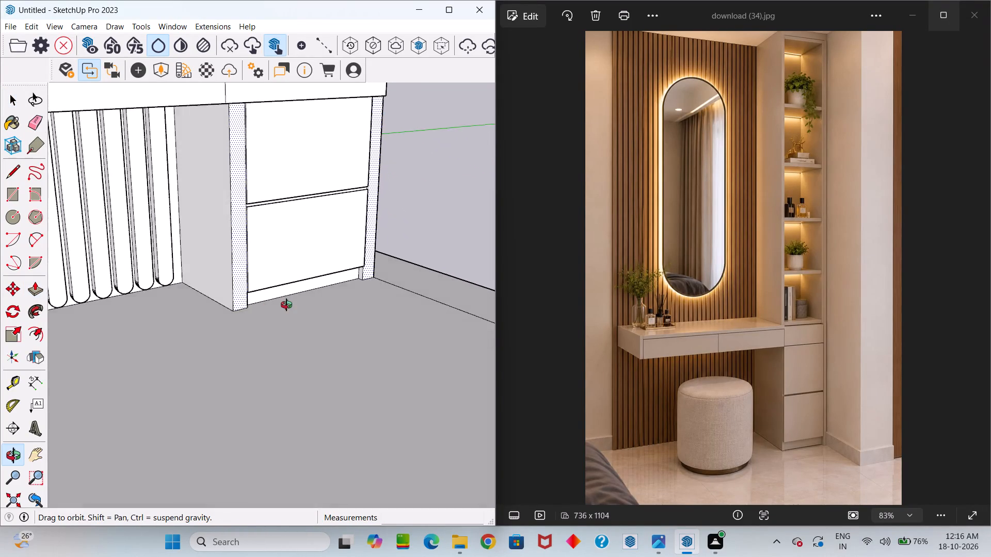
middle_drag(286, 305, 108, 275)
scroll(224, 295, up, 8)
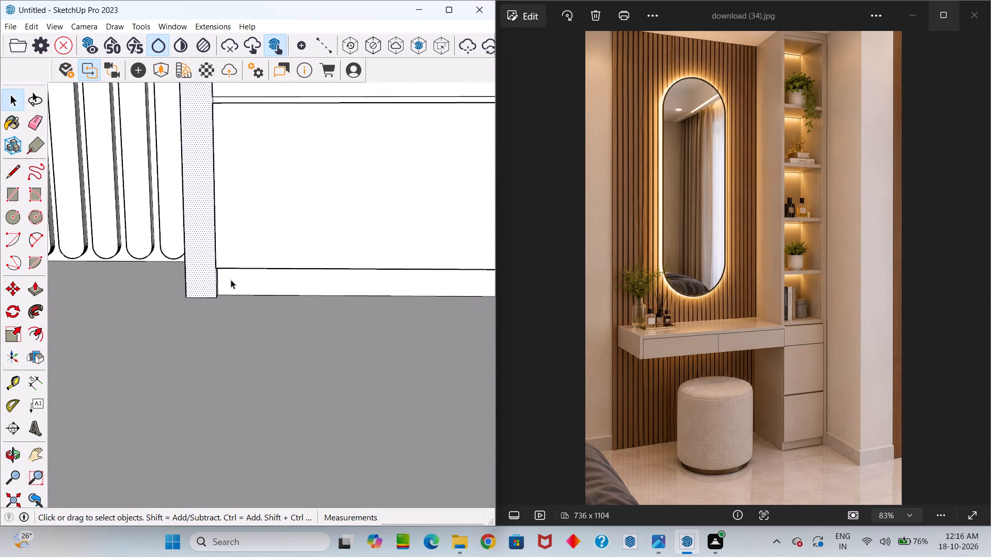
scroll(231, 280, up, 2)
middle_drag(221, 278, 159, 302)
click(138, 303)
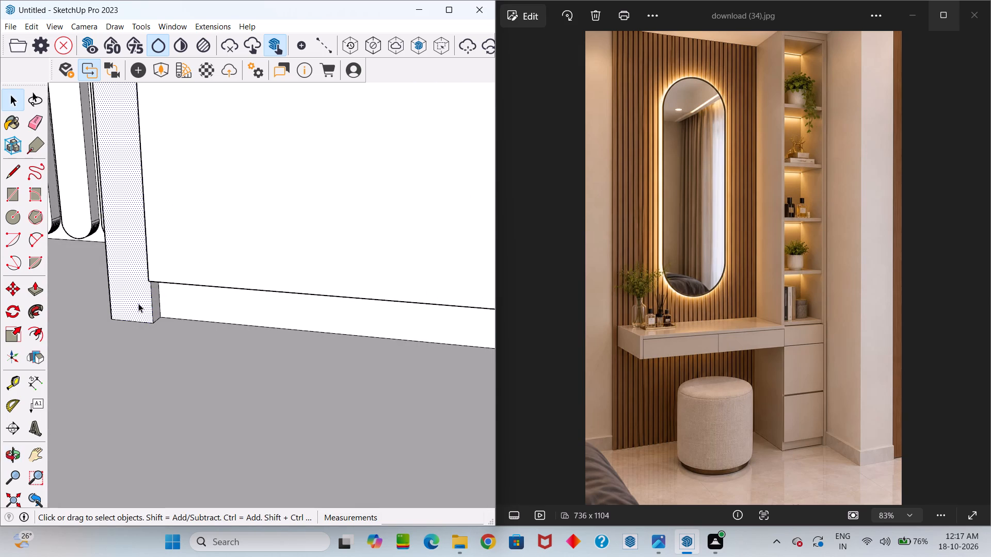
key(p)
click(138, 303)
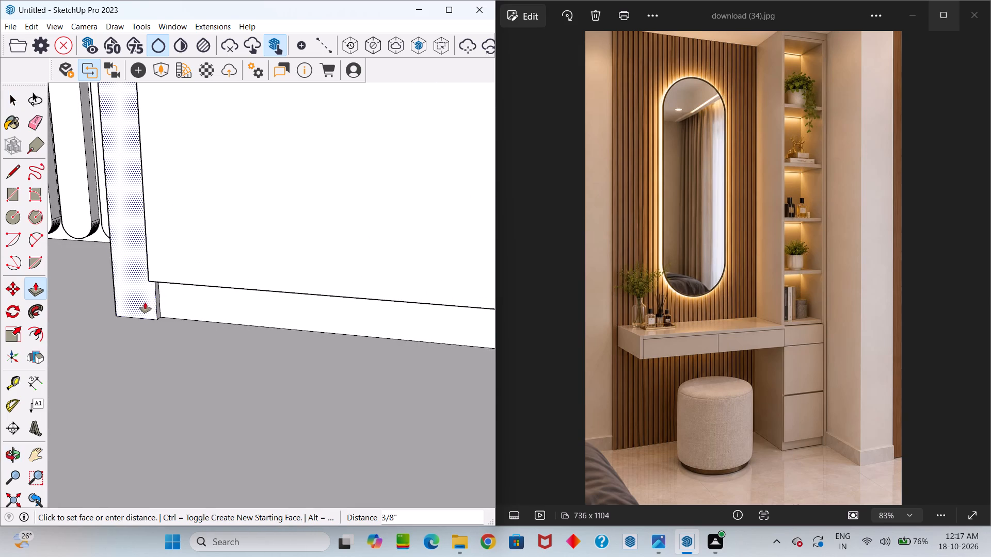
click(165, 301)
Draw a 2" horizontal line across the right frame stile, just below the upper box.
scroll(169, 305, down, 11)
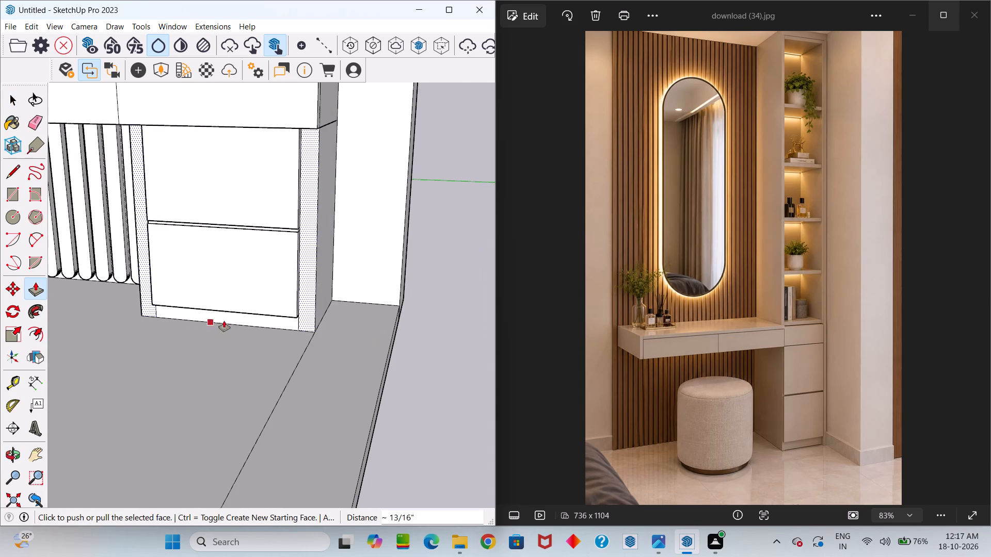
middle_drag(268, 340, 309, 291)
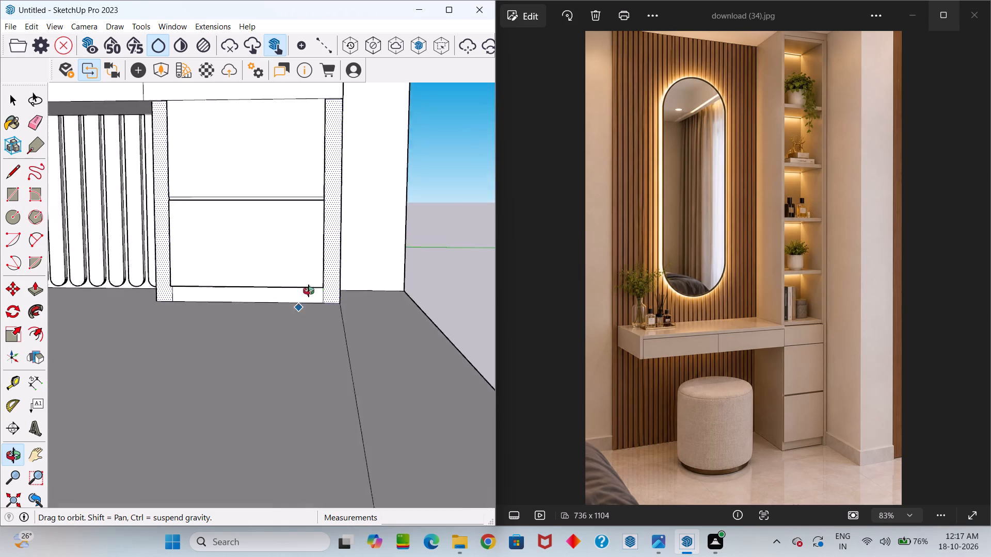
middle_drag(309, 291, 258, 313)
middle_drag(313, 219, 420, 240)
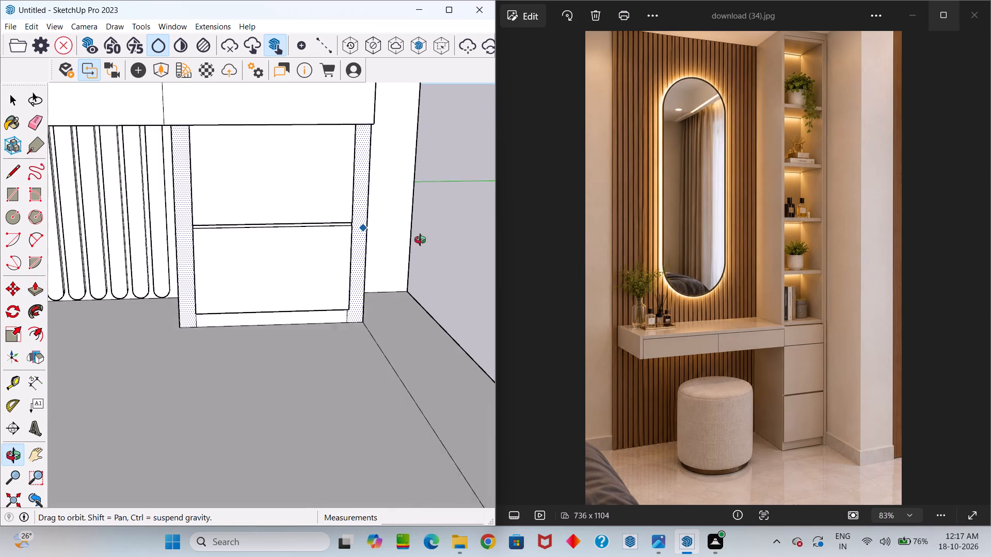
middle_drag(420, 240, 420, 238)
scroll(221, 220, down, 7)
middle_drag(296, 274, 271, 299)
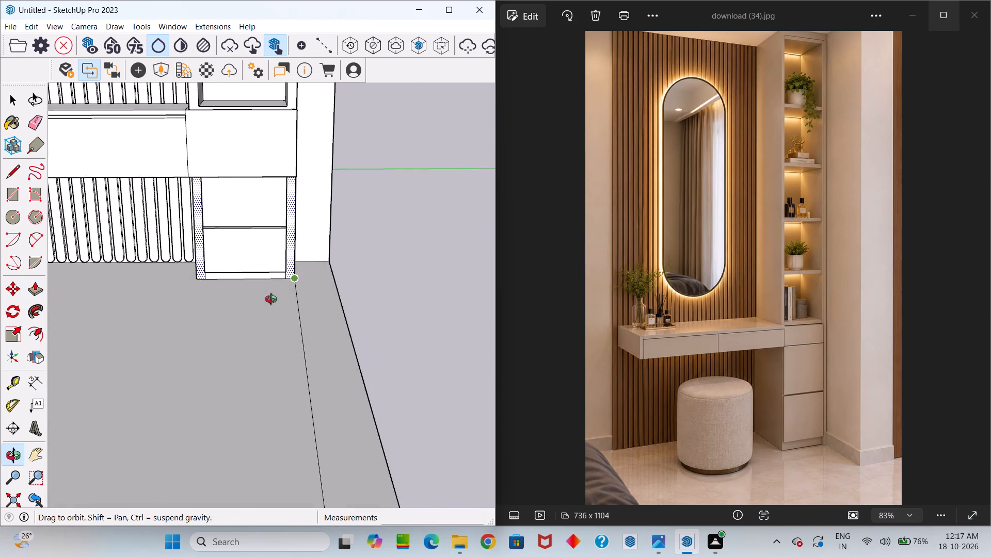
middle_drag(271, 299, 271, 277)
click(272, 275)
key(space)
scroll(274, 275, up, 4)
click(275, 272)
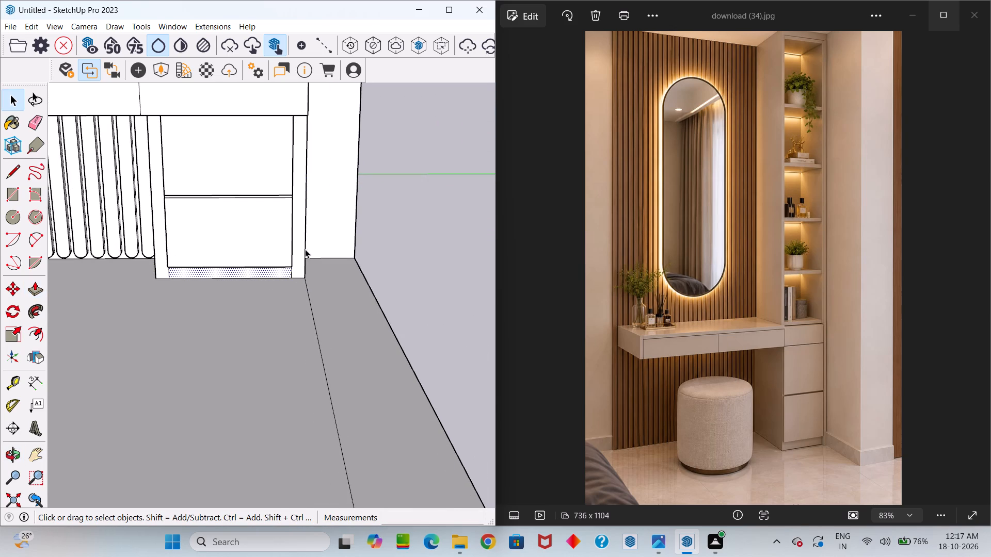
click(297, 242)
middle_drag(295, 143, 288, 132)
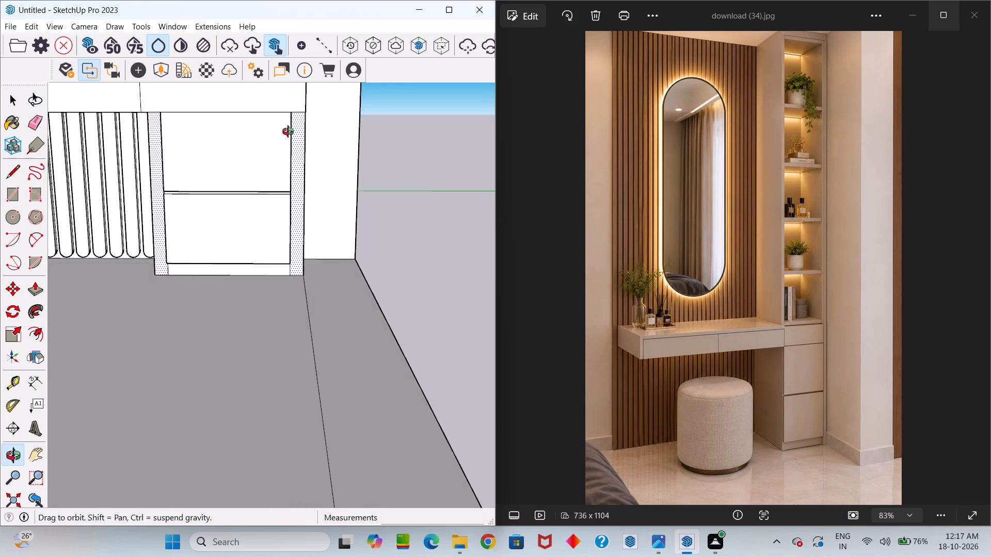
middle_drag(288, 132, 287, 132)
scroll(309, 116, up, 7)
middle_drag(285, 126, 187, 69)
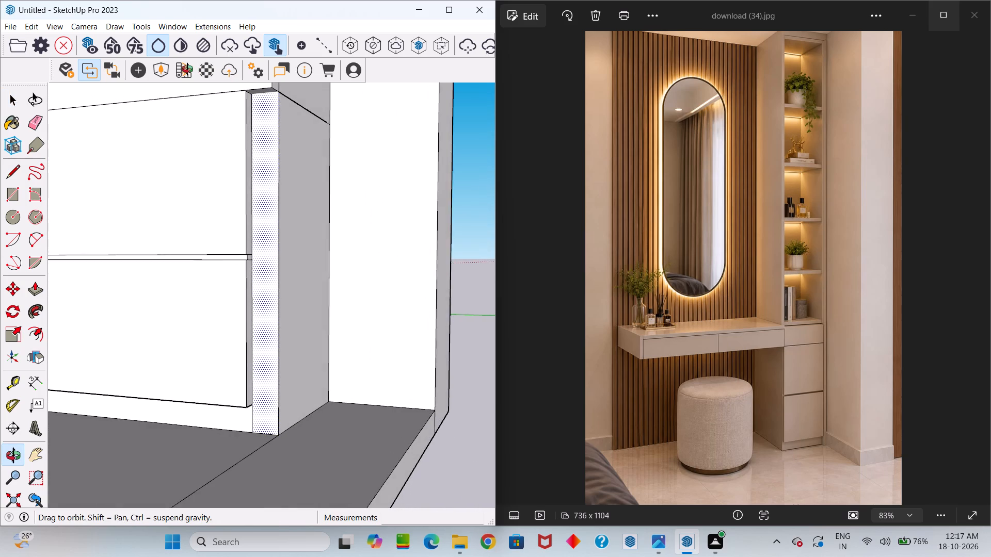
middle_drag(187, 69, 187, 69)
key(l)
scroll(254, 83, up, 2)
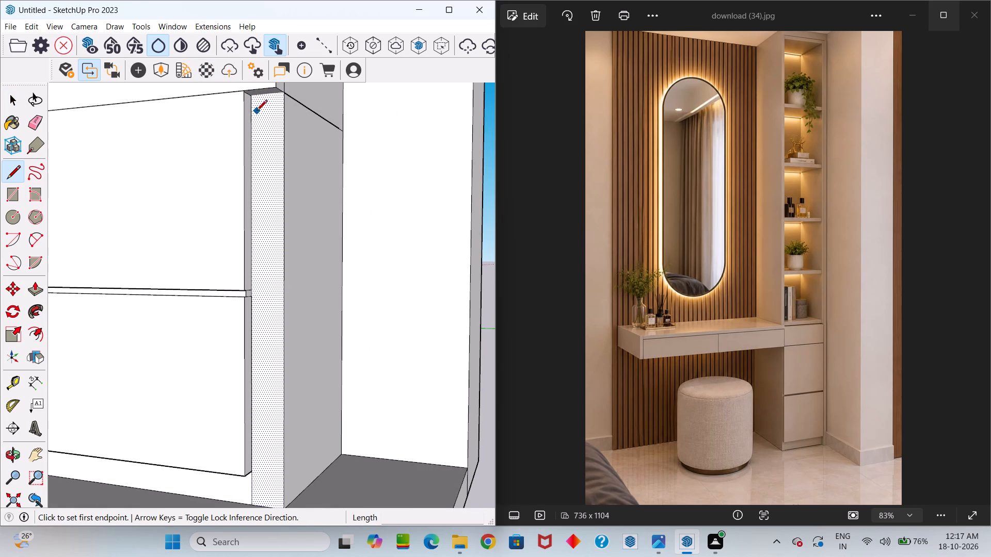
click(253, 106)
click(282, 109)
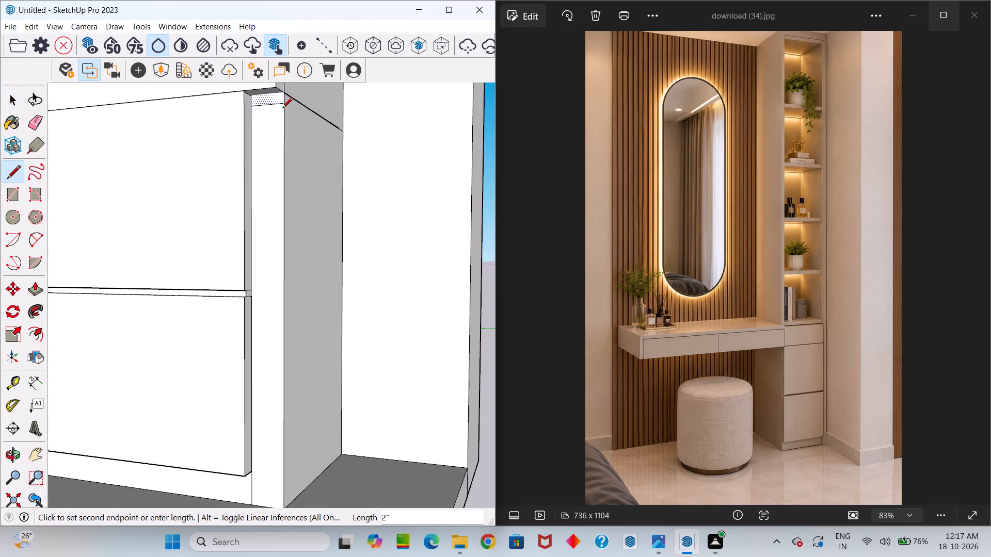
key(space)
Pull the right frame stile below the new line about 13/16" forward.
click(273, 202)
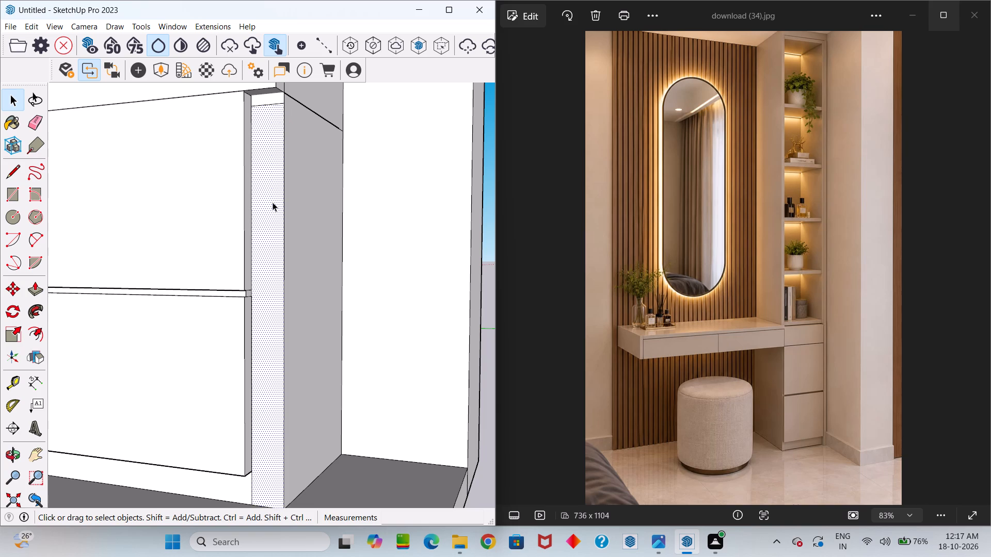
key(p)
click(273, 202)
scroll(255, 209, down, 8)
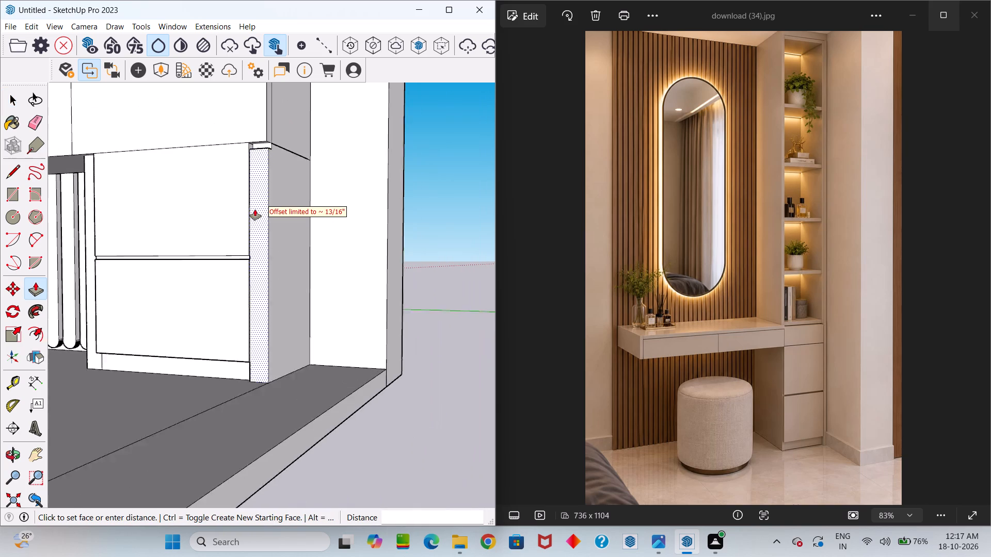
click(244, 232)
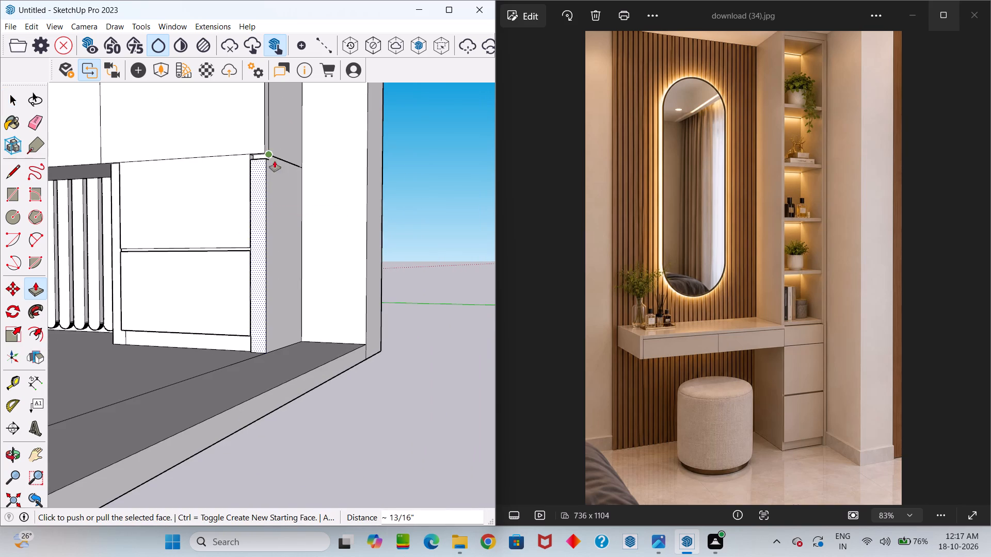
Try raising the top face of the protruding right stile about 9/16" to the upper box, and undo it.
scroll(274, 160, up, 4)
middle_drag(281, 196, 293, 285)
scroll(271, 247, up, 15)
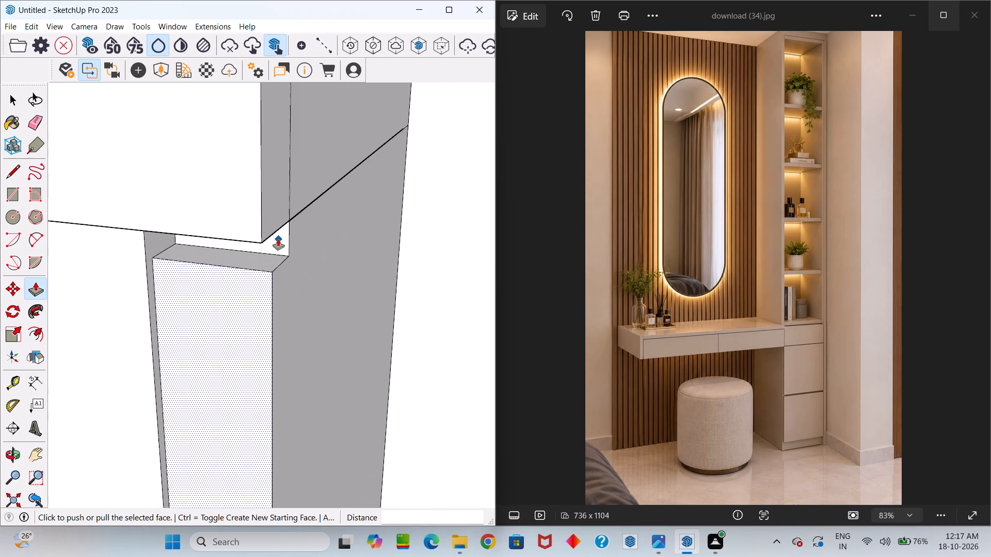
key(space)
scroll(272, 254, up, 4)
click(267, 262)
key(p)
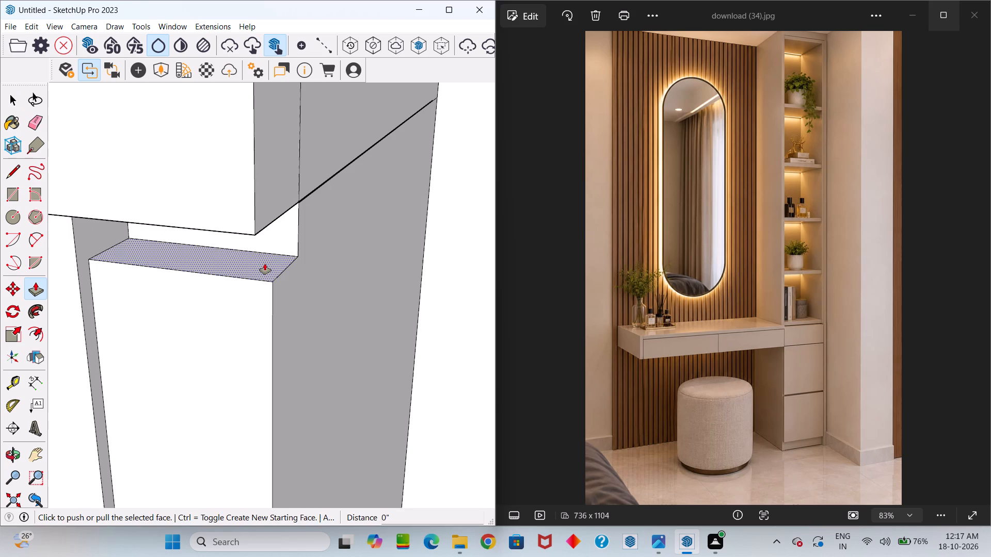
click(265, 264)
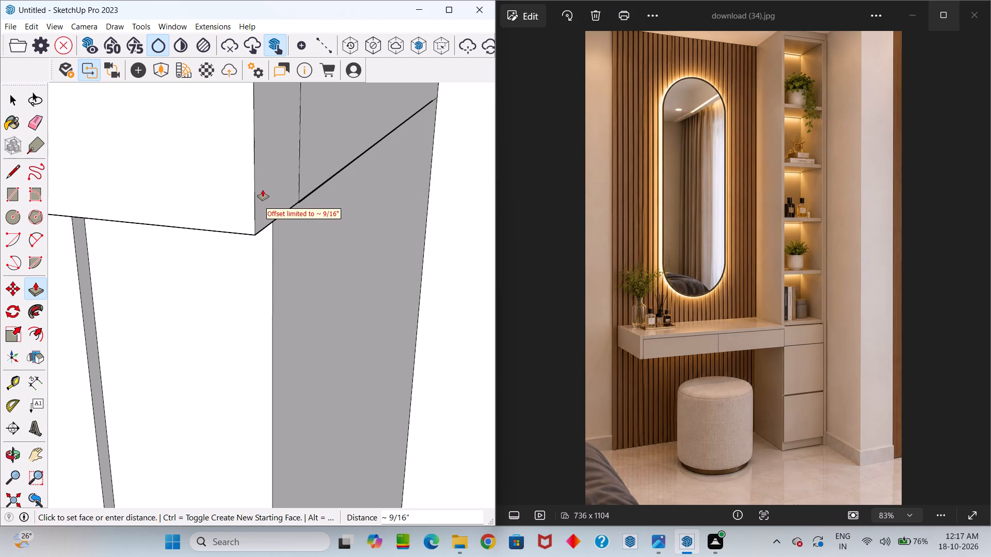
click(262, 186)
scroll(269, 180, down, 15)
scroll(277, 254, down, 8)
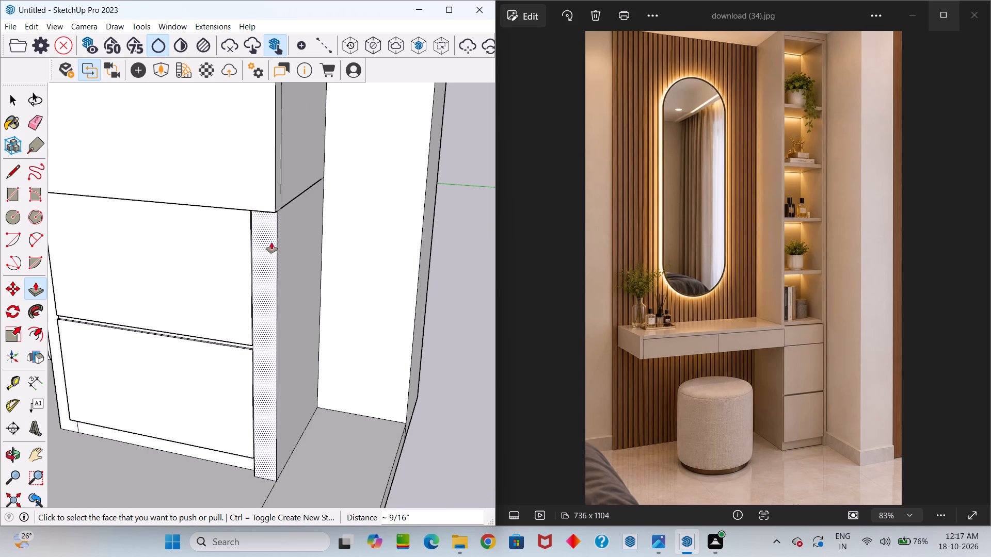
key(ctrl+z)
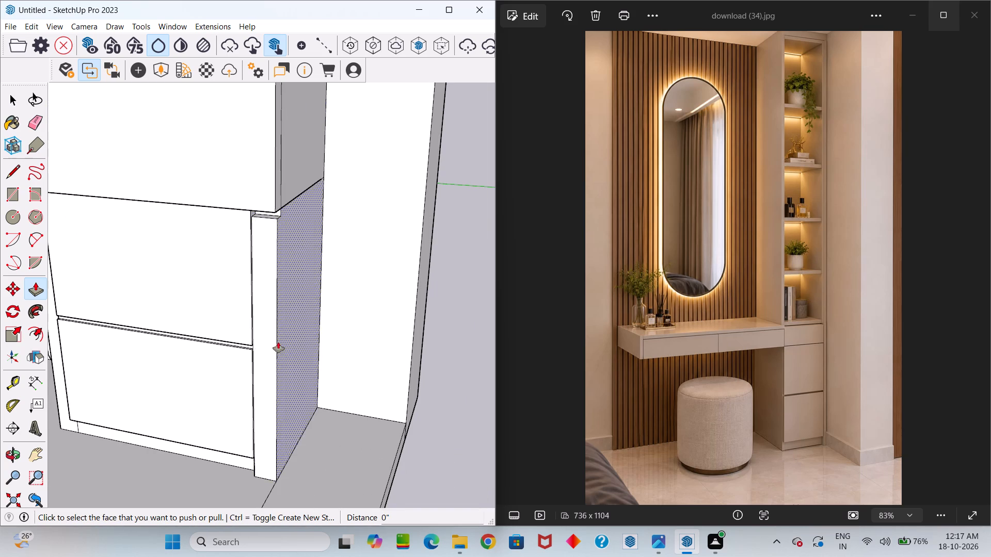
Erase the short vertical line between the left stile and bottom rail at the cabinet frame's lower-left corner.
middle_drag(278, 338, 524, 358)
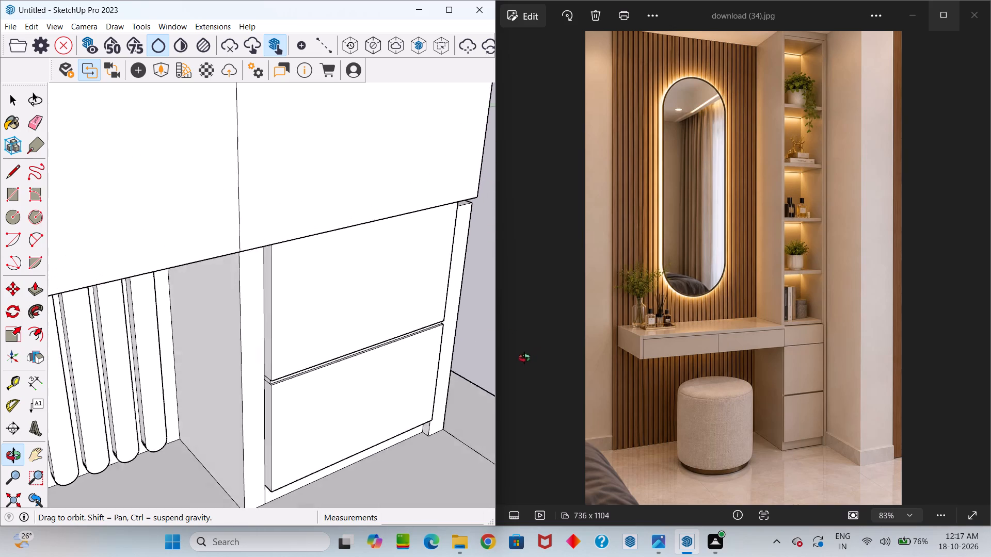
middle_drag(524, 358, 353, 238)
scroll(339, 251, down, 10)
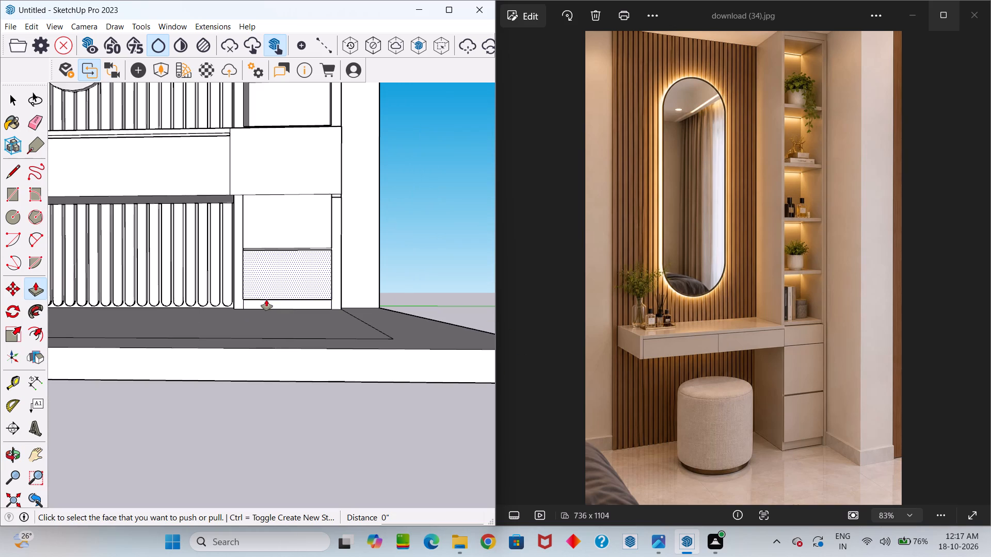
key(space)
scroll(241, 299, down, 6)
scroll(235, 299, up, 13)
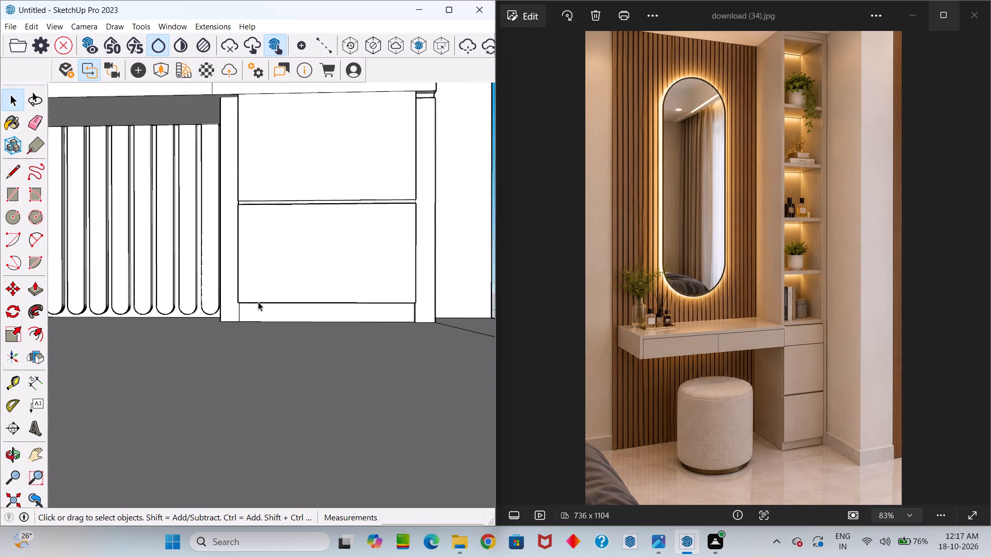
scroll(258, 302, up, 2)
key(e)
scroll(250, 313, up, 5)
click(219, 306)
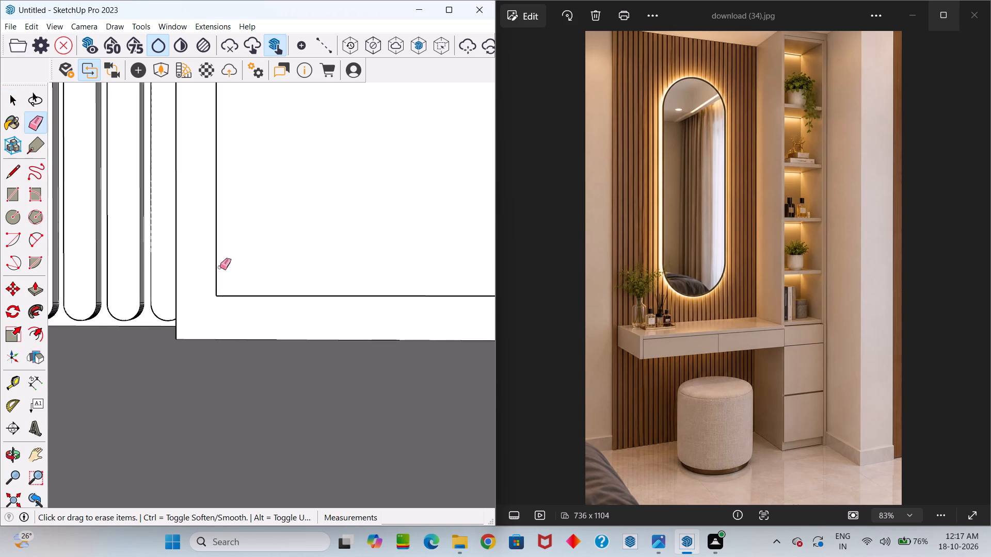
Push/Pull the left side face of the upper drawer front outward over the left stile, almost to the cabinet's outer edge.
scroll(220, 248, down, 7)
scroll(217, 160, down, 20)
scroll(217, 160, down, 9)
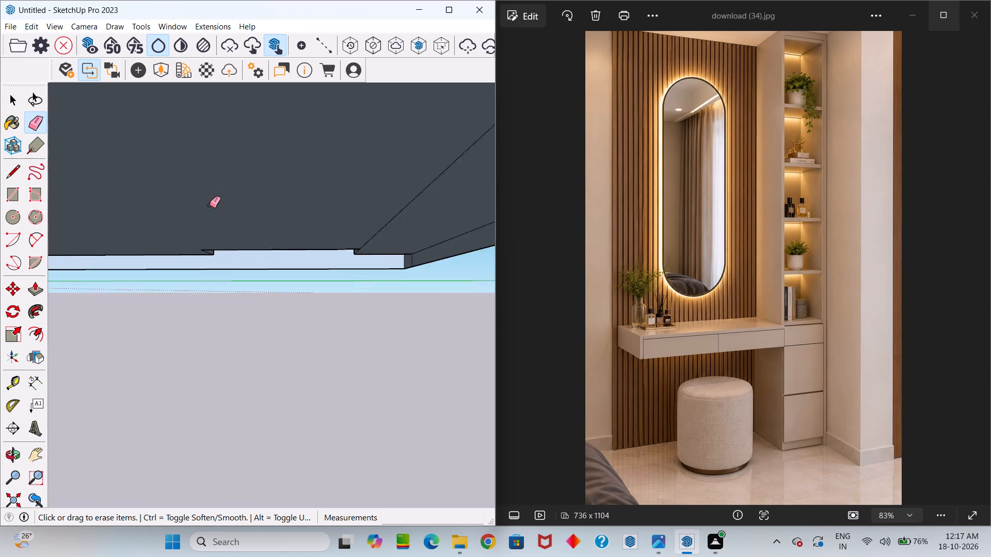
scroll(210, 205, down, 17)
middle_drag(227, 166, 271, 319)
scroll(248, 258, up, 11)
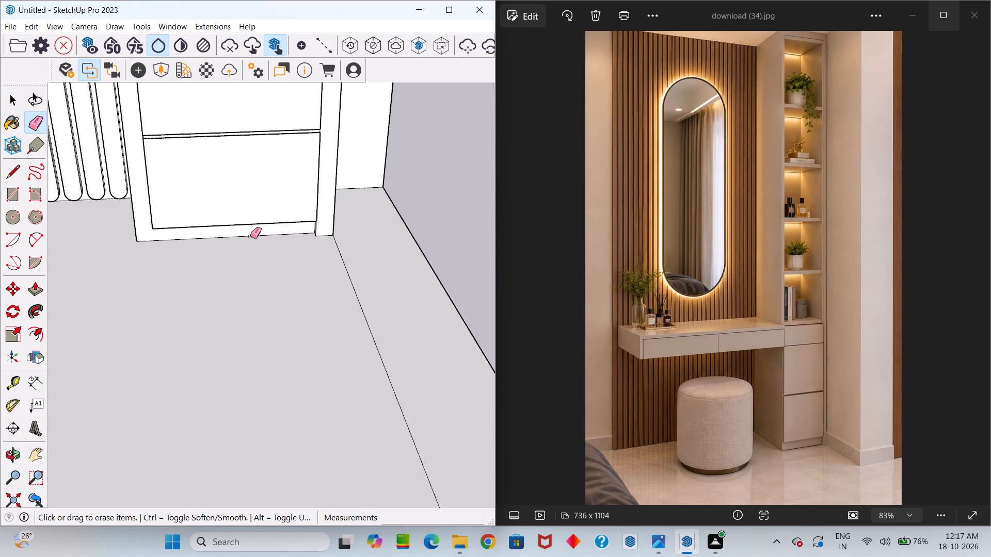
scroll(239, 223, down, 4)
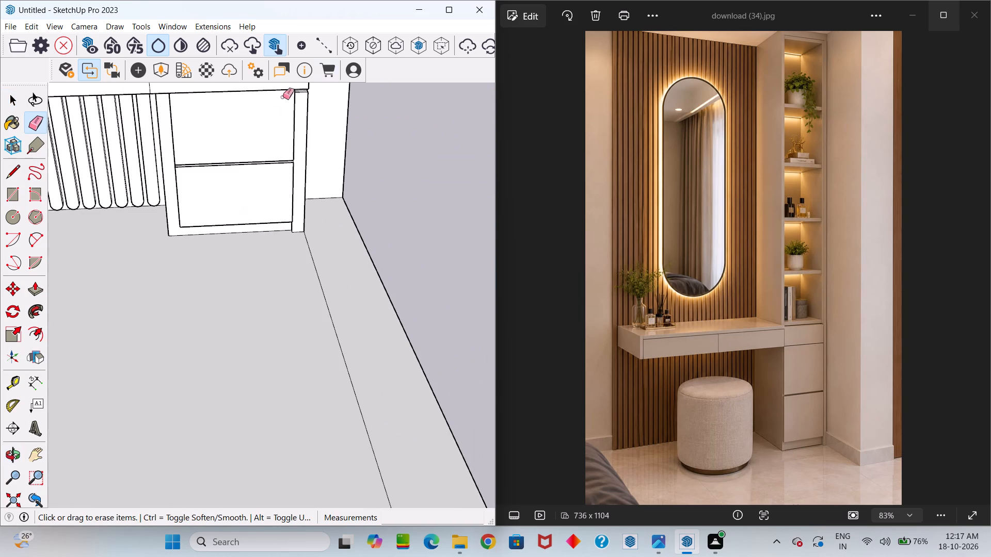
middle_drag(180, 165, 437, 170)
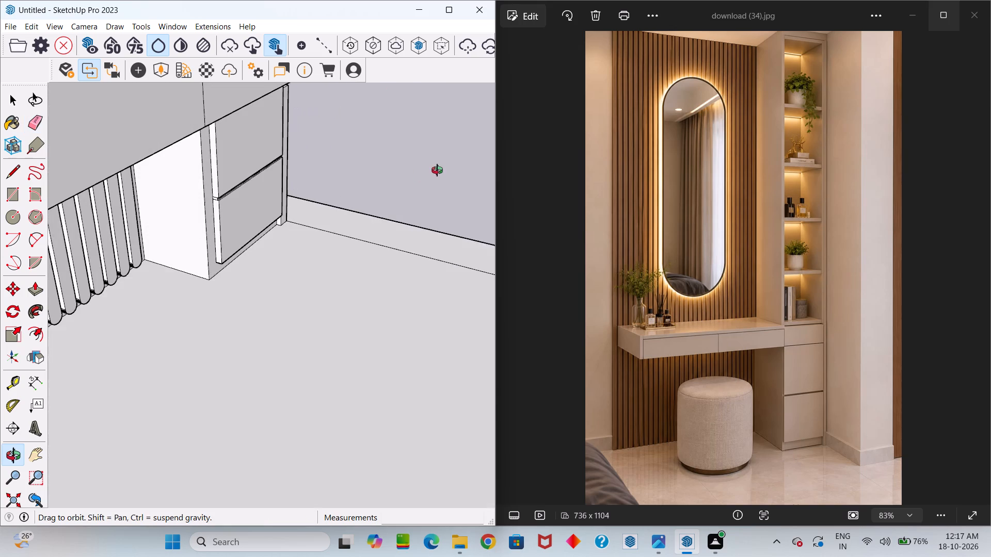
middle_drag(437, 170, 422, 190)
scroll(233, 189, up, 1)
key(space)
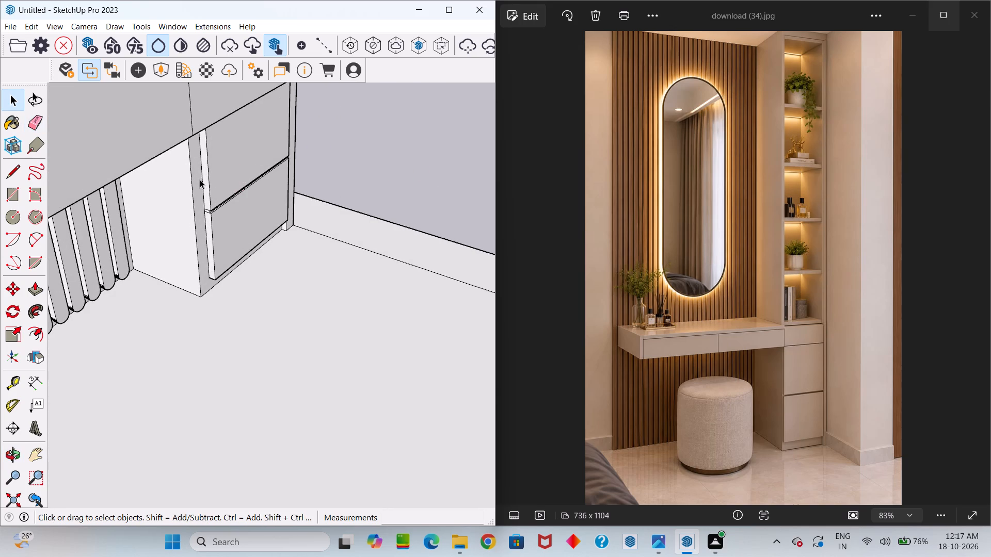
scroll(200, 178, up, 5)
click(206, 165)
key(p)
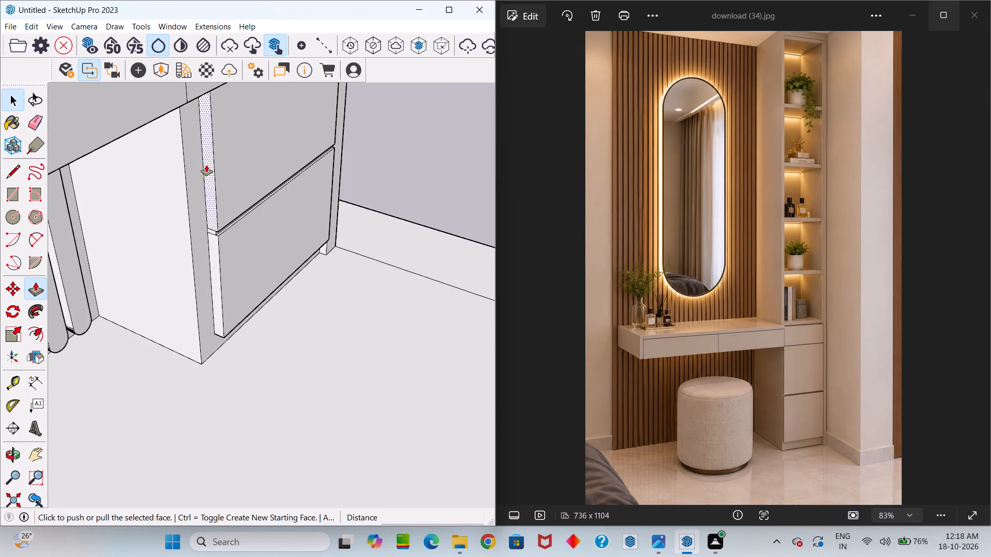
click(206, 165)
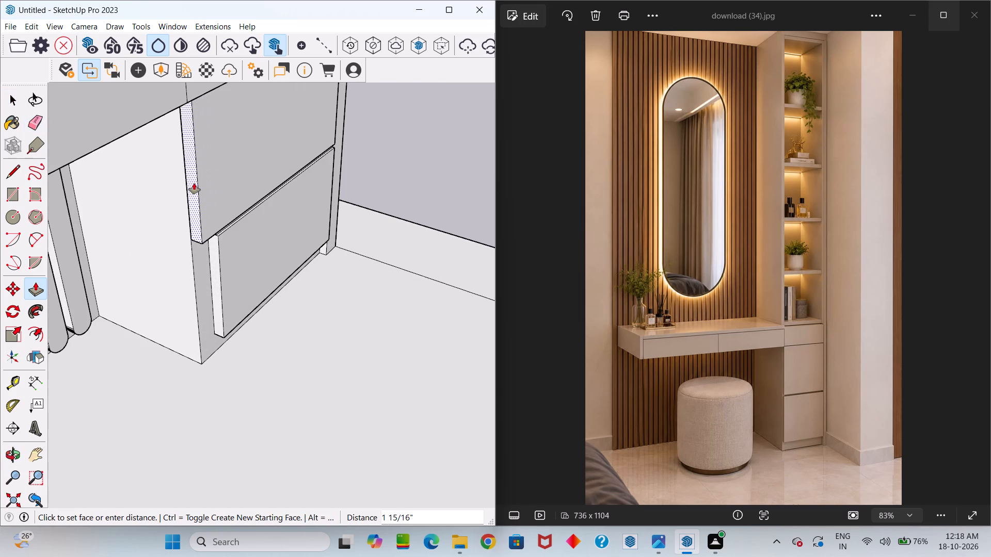
click(196, 181)
key(space)
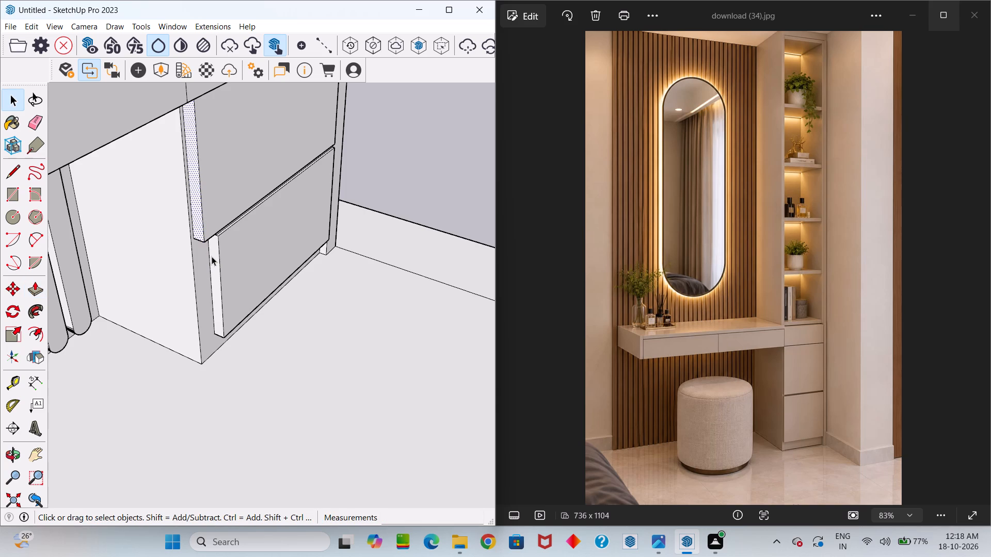
Push/Pull the left side face of the lower drawer front outward over the left stile, by the same distance as the upper front.
click(216, 263)
key(p)
double_click(216, 263)
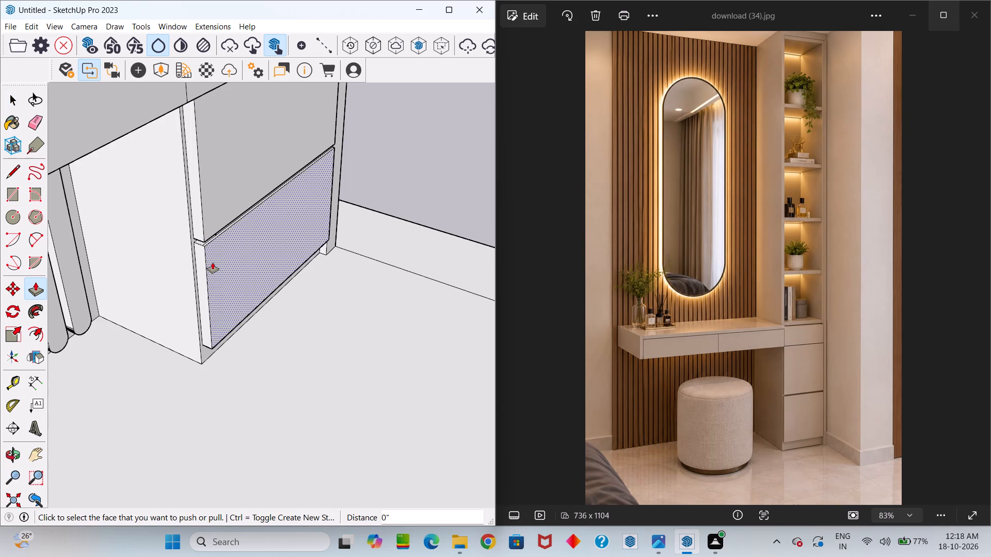
Push/Pull the small end face in the gap between the drawer fronts outward by the same distance, extending the recessed strip over the left stile.
middle_drag(214, 253, 142, 170)
scroll(178, 184, up, 9)
key(space)
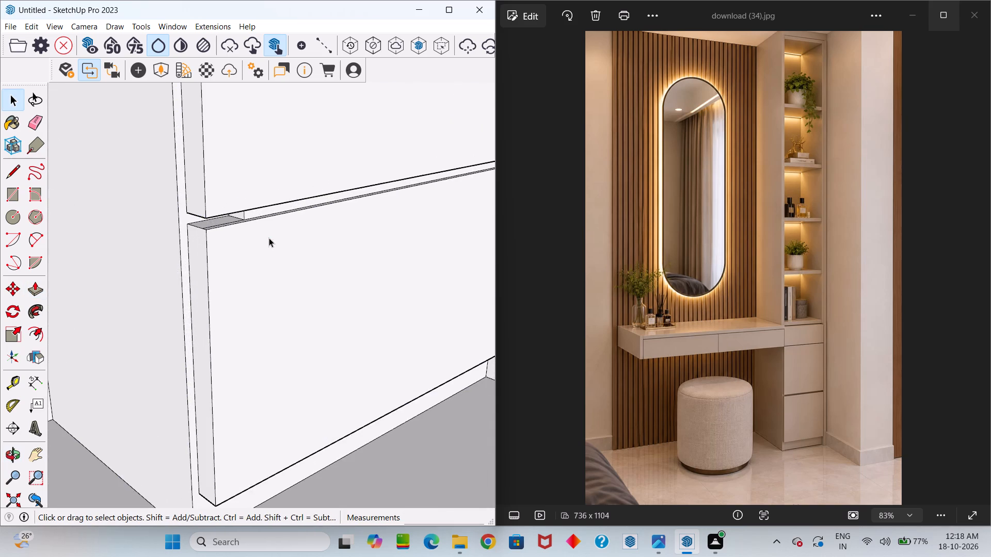
scroll(244, 210, up, 10)
click(233, 218)
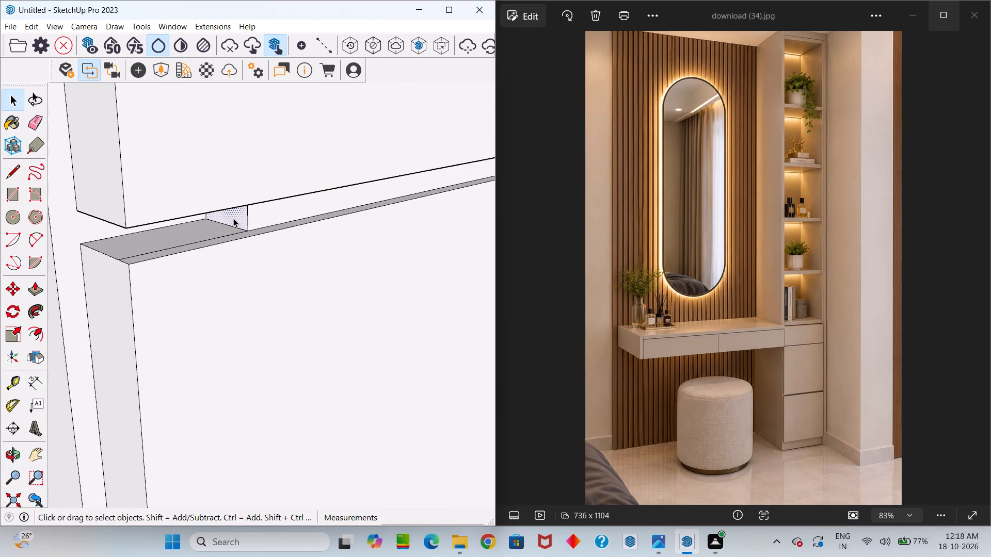
key(p)
double_click(233, 218)
scroll(198, 234, down, 6)
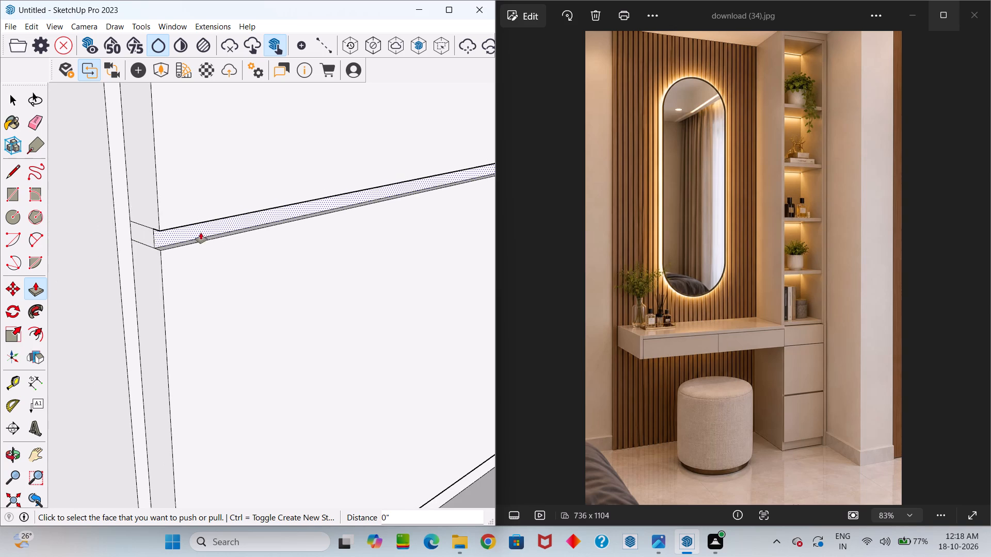
key(space)
Raise the top face of the protruding right stile about 9/16" to meet the upper box.
scroll(199, 244, down, 14)
middle_drag(219, 294, 118, 262)
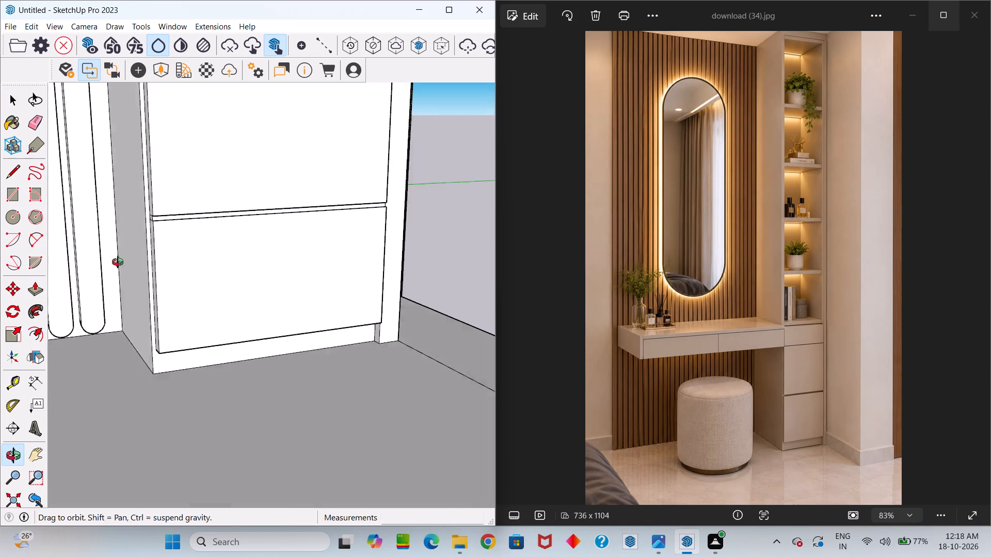
middle_drag(118, 262, 92, 243)
scroll(164, 269, down, 7)
middle_drag(243, 268, 125, 351)
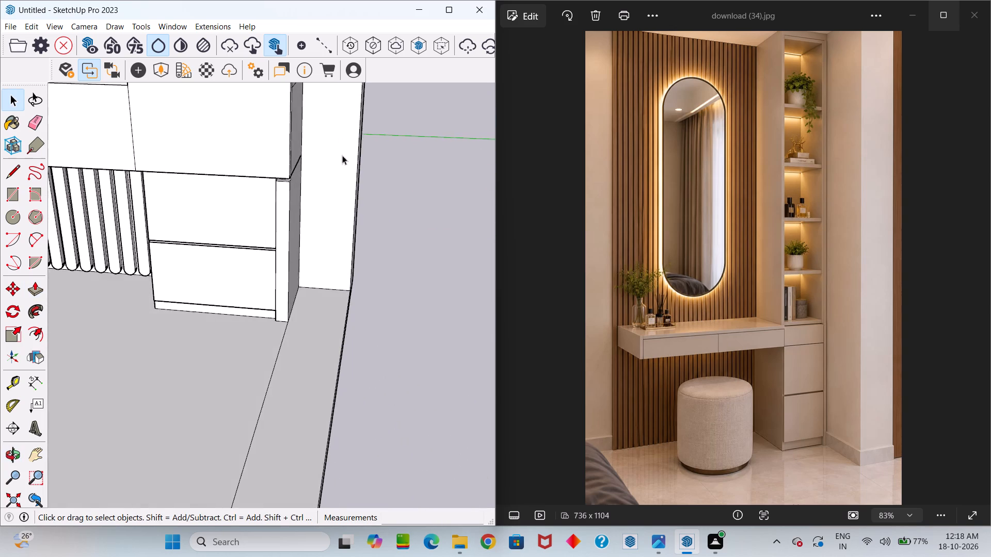
scroll(344, 148, up, 10)
middle_drag(223, 179, 148, 114)
middle_drag(148, 113, 154, 79)
scroll(219, 121, up, 2)
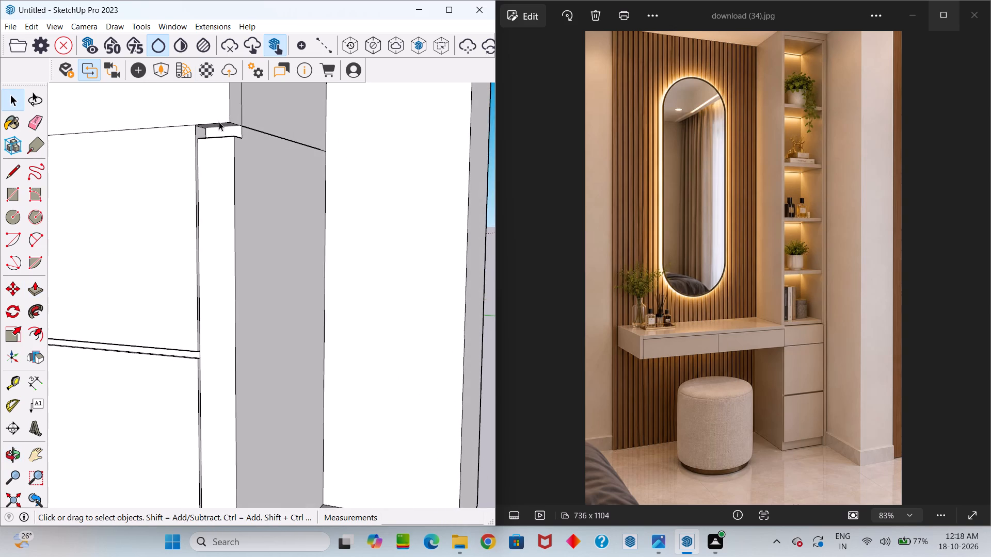
scroll(219, 122, up, 3)
middle_drag(228, 150, 218, 249)
scroll(222, 200, up, 4)
scroll(238, 157, up, 4)
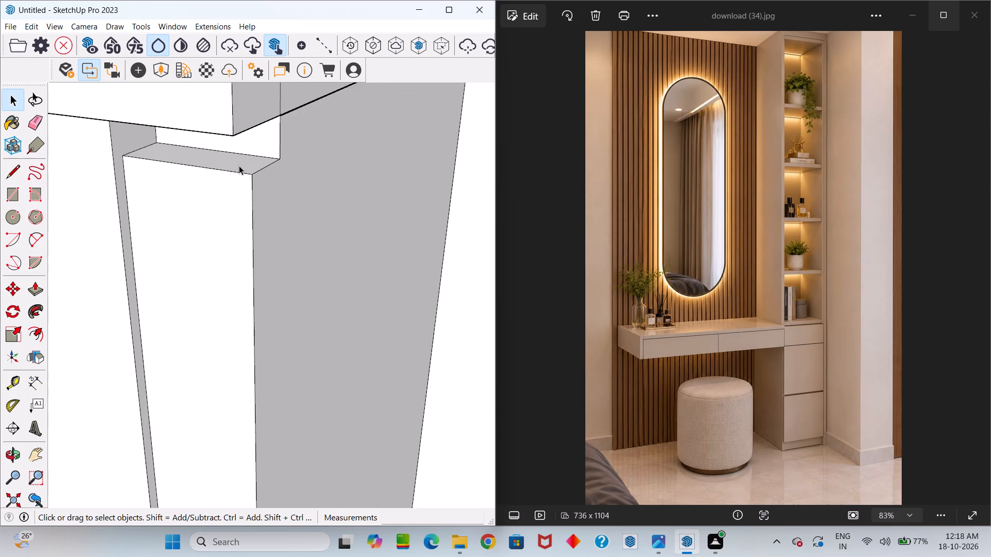
click(239, 166)
key(p)
click(240, 167)
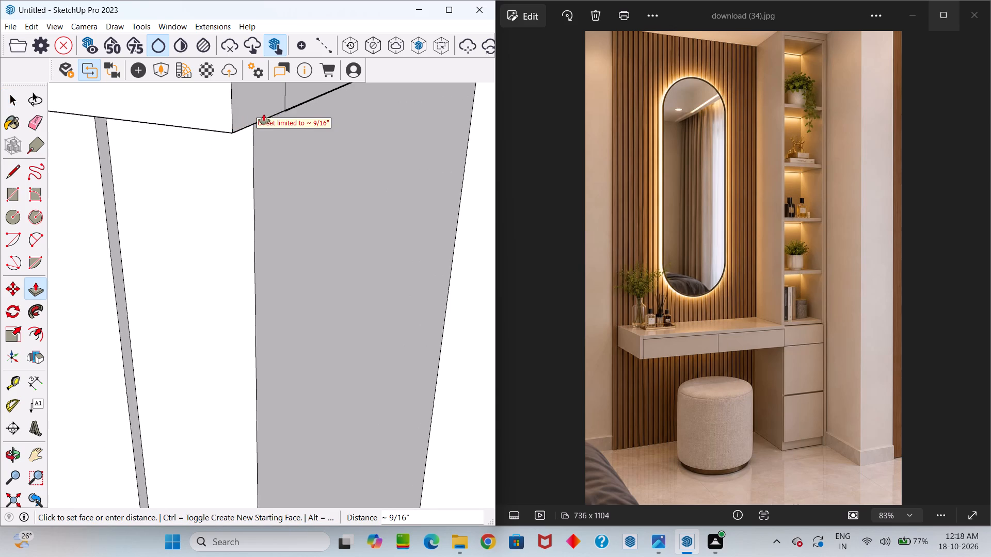
click(284, 109)
scroll(261, 133, down, 7)
middle_drag(233, 105, 213, 87)
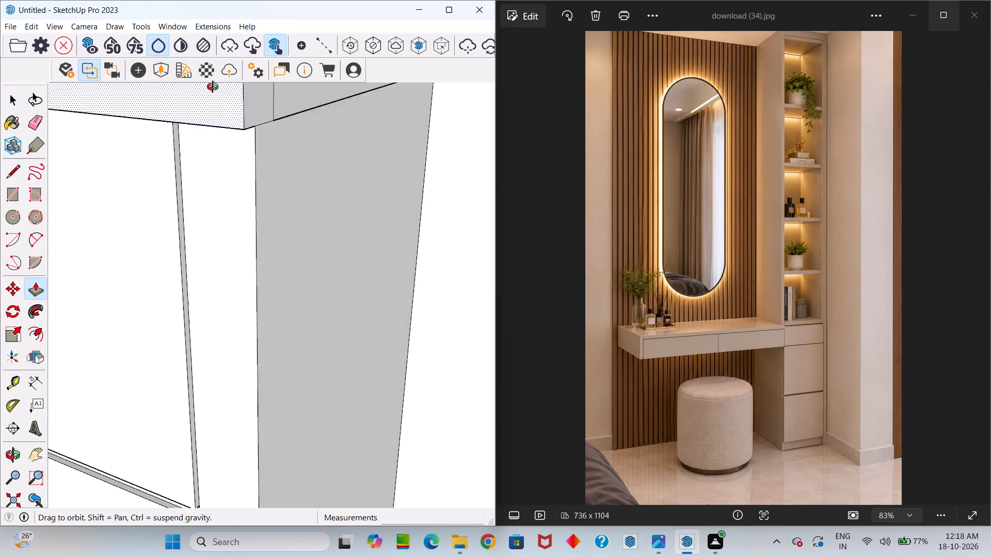
middle_drag(213, 87, 206, 85)
middle_click(205, 81)
key(space)
Examine the lower cabinet, floating counter, shelves and fluted wall from several angles against the reference photo.
scroll(216, 155, down, 6)
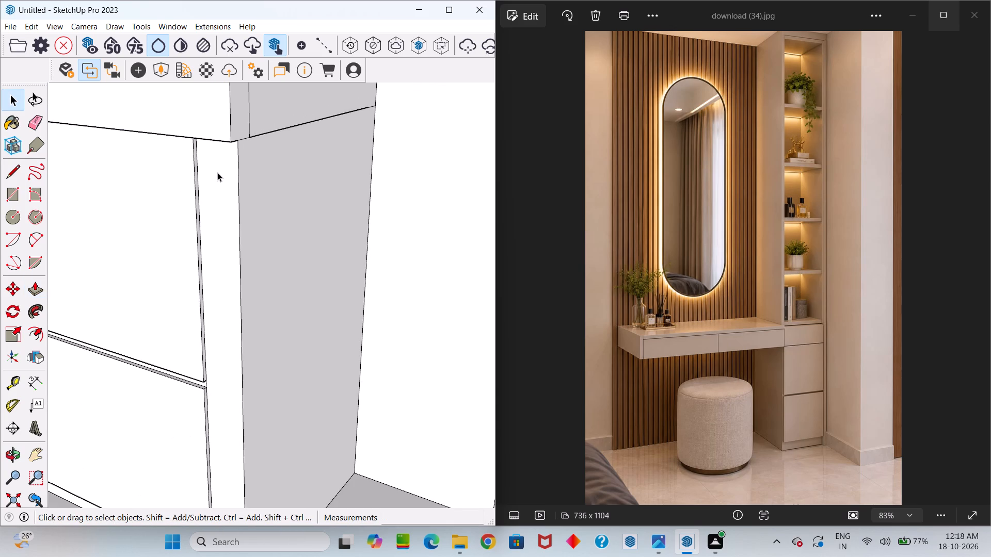
middle_drag(201, 226, 111, 225)
scroll(111, 217, down, 12)
middle_drag(132, 218, 163, 191)
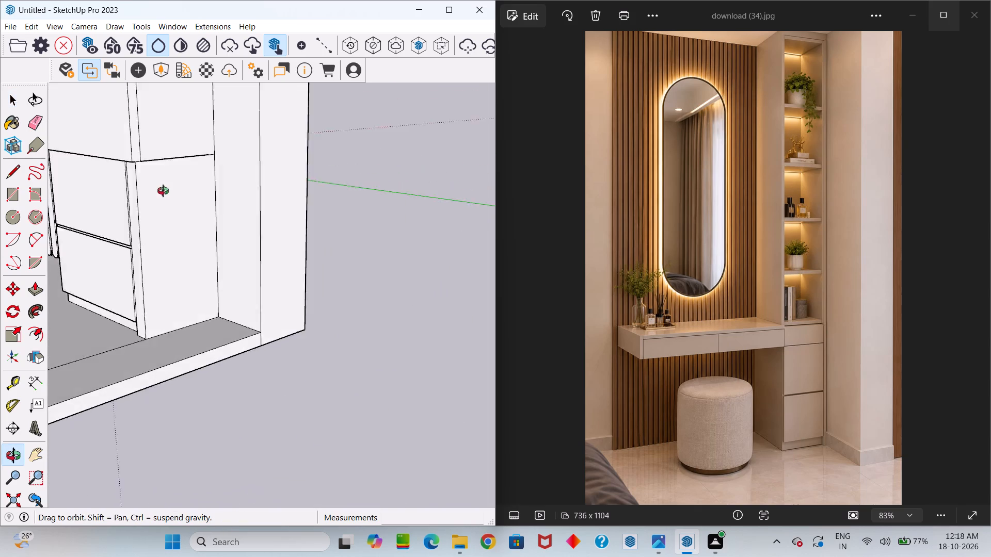
middle_drag(163, 191, 183, 176)
middle_drag(277, 179, 445, 284)
scroll(341, 264, down, 17)
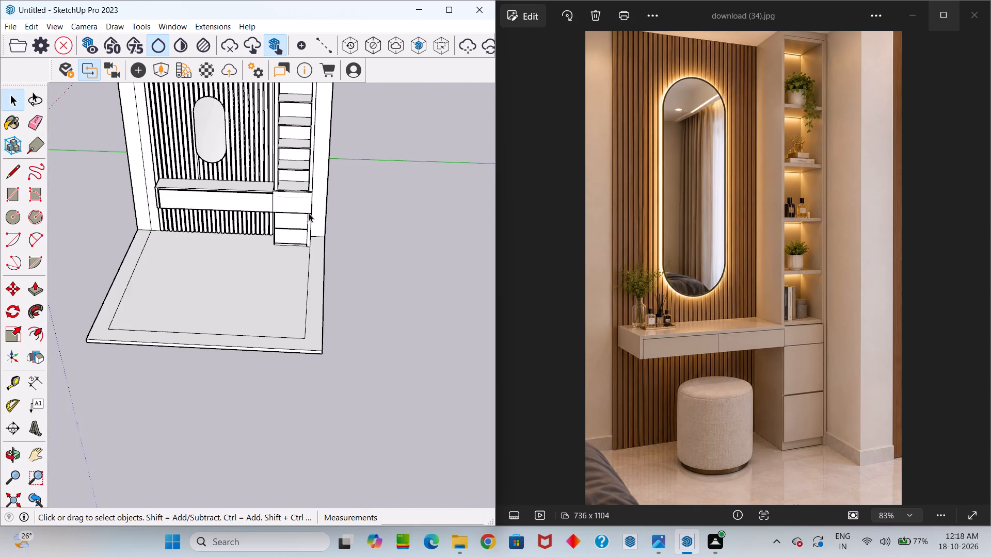
scroll(309, 213, up, 4)
middle_drag(303, 184, 198, 167)
drag(299, 177, 137, 44)
scroll(198, 167, up, 1)
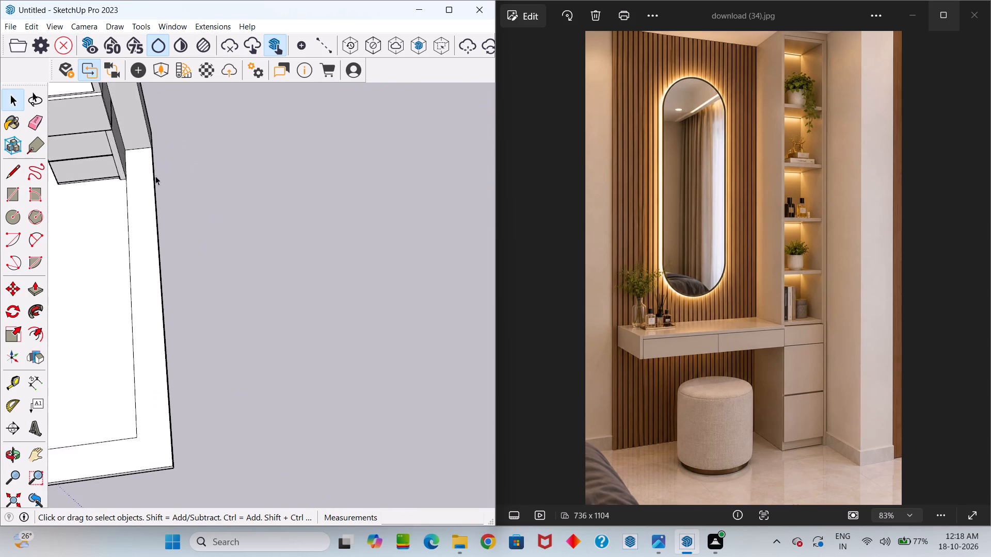
scroll(155, 179, down, 6)
scroll(45, 117, up, 20)
scroll(45, 117, up, 6)
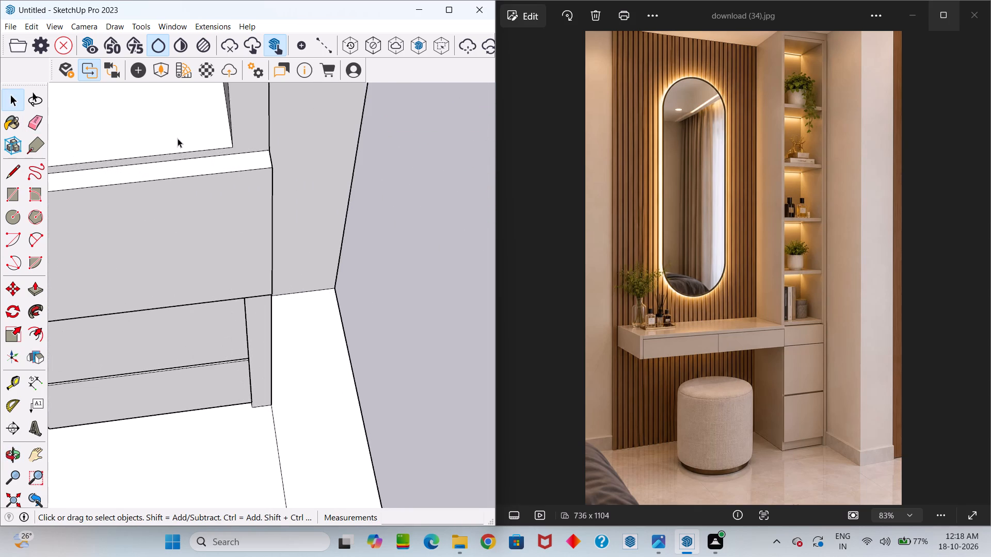
scroll(179, 140, down, 1)
middle_drag(188, 136, 226, 153)
drag(216, 139, 286, 264)
scroll(263, 186, down, 11)
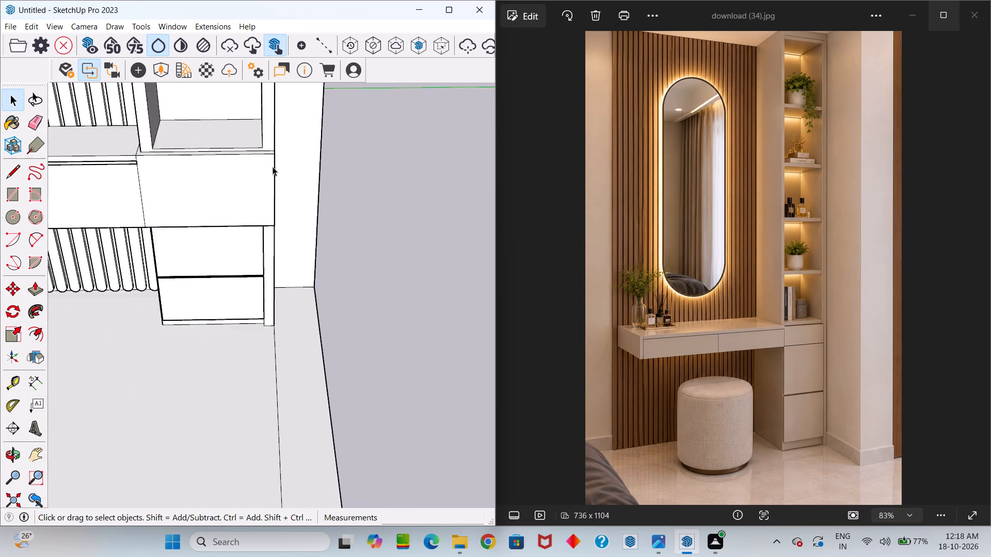
scroll(273, 167, down, 2)
scroll(752, 200, down, 7)
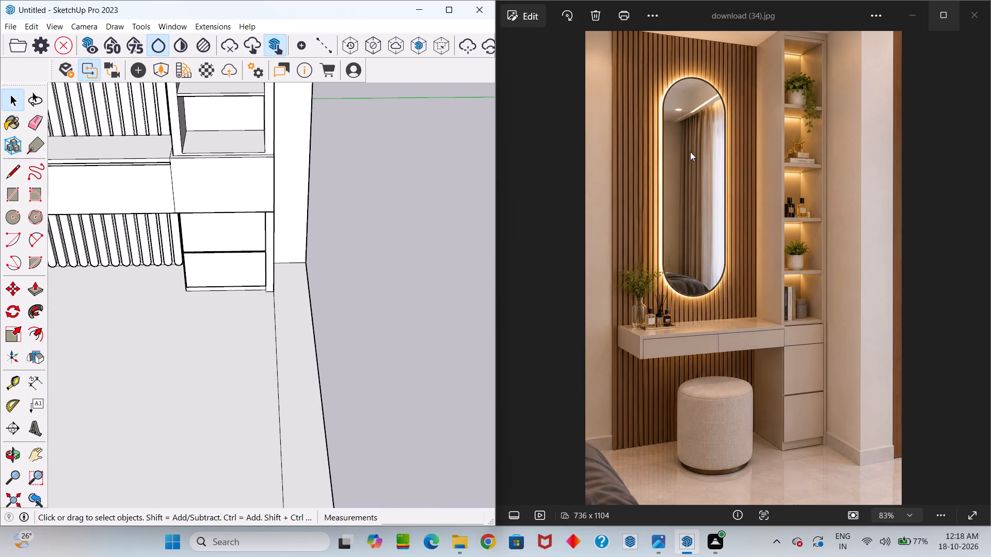
middle_drag(277, 178, 289, 219)
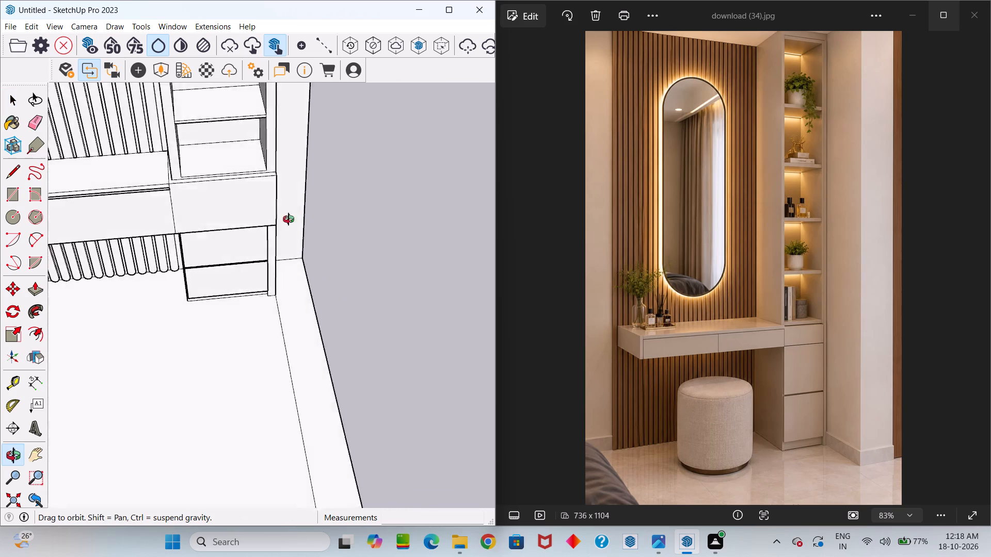
middle_drag(289, 219, 250, 171)
middle_drag(245, 159, 240, 144)
middle_drag(179, 161, 381, 246)
drag(179, 161, 381, 246)
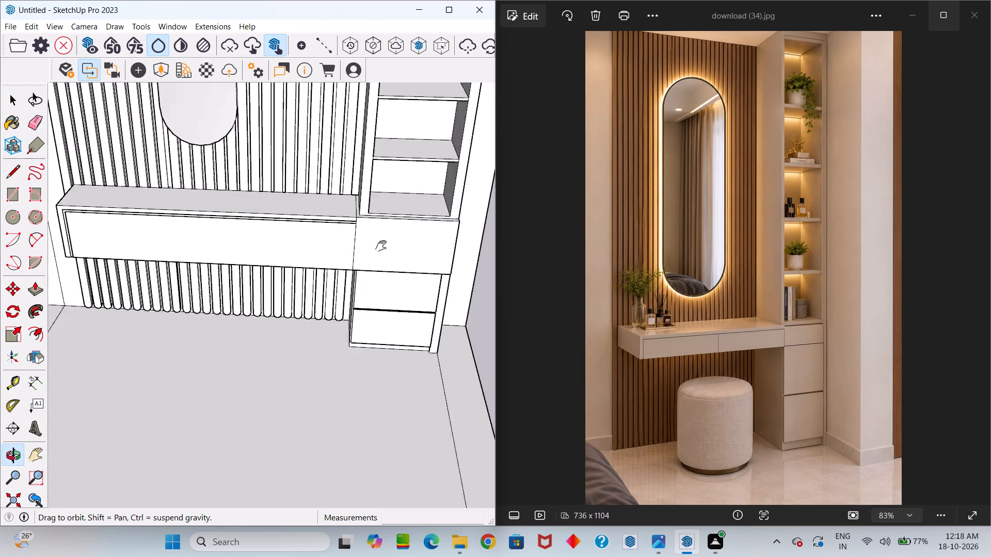
drag(381, 246, 404, 262)
middle_drag(381, 246, 404, 262)
scroll(228, 253, up, 4)
middle_drag(262, 203, 302, 90)
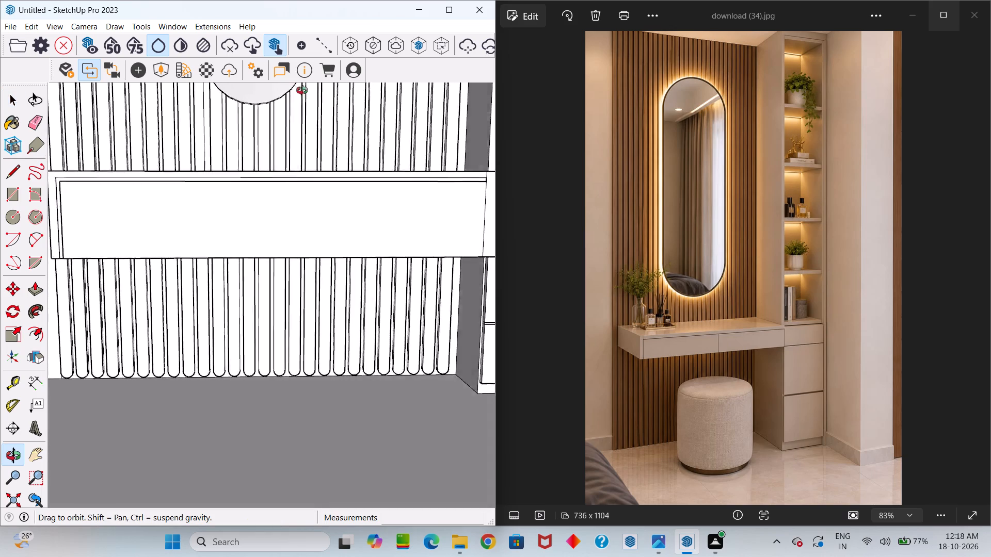
middle_drag(302, 90, 316, 242)
scroll(311, 241, down, 3)
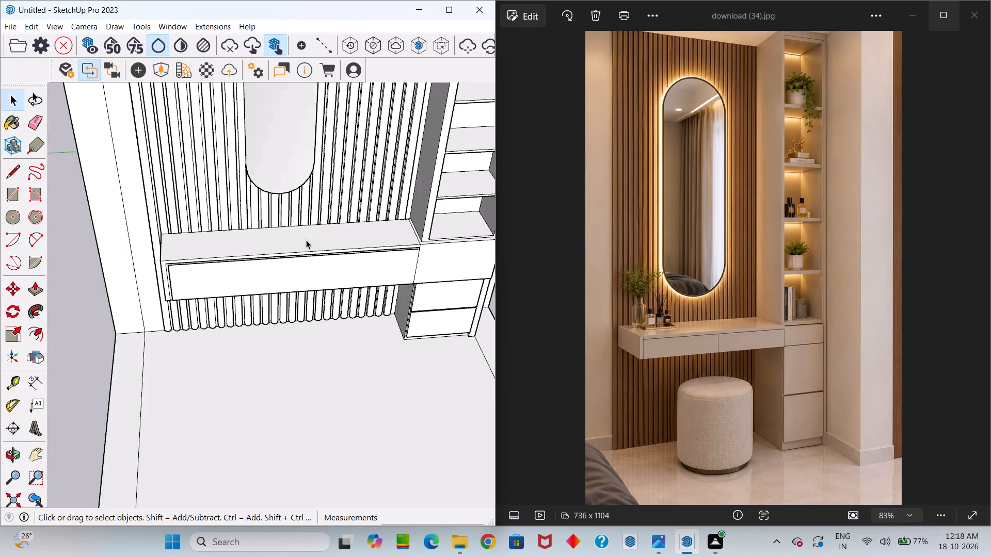
scroll(306, 240, down, 8)
middle_drag(305, 206, 226, 71)
middle_drag(287, 167, 288, 185)
scroll(285, 209, up, 3)
scroll(248, 227, down, 2)
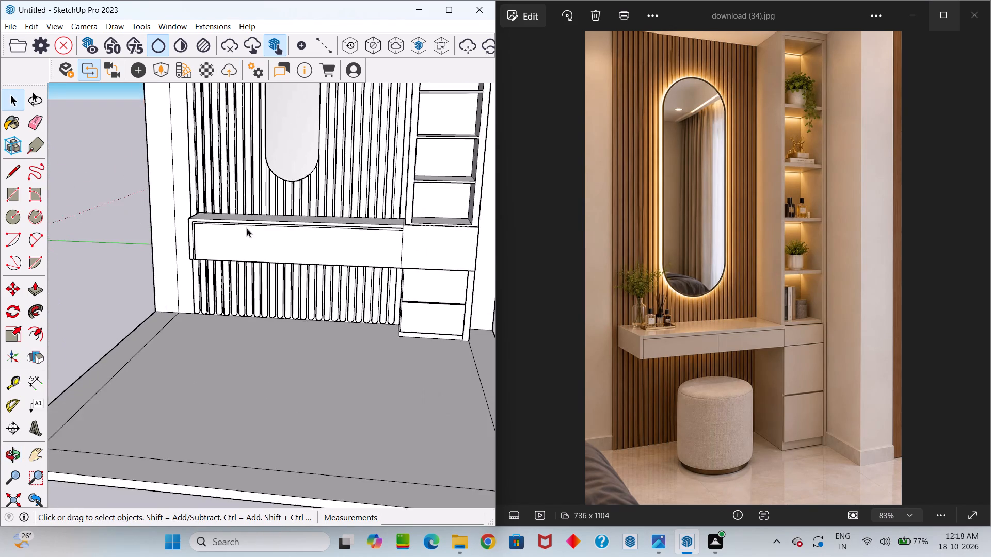
scroll(247, 228, down, 4)
scroll(320, 127, up, 4)
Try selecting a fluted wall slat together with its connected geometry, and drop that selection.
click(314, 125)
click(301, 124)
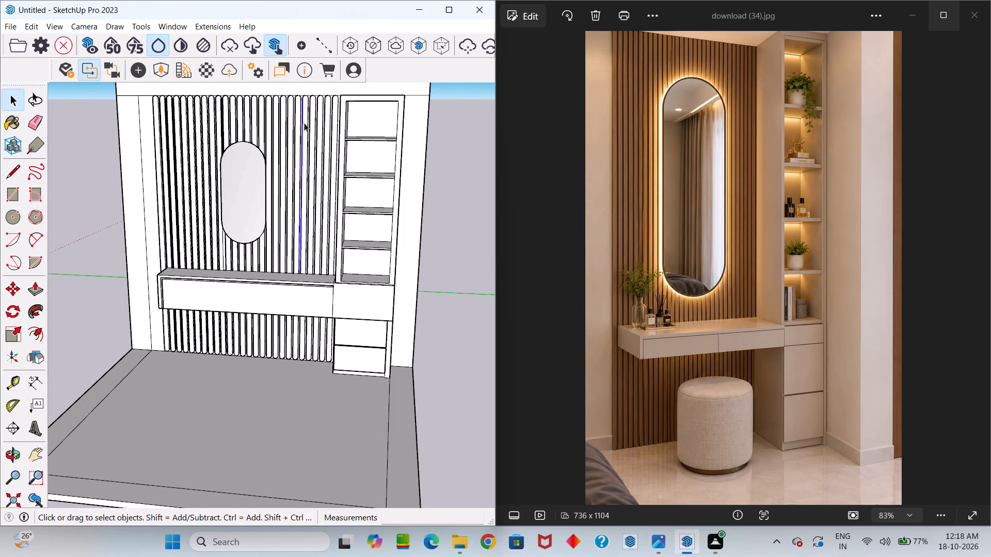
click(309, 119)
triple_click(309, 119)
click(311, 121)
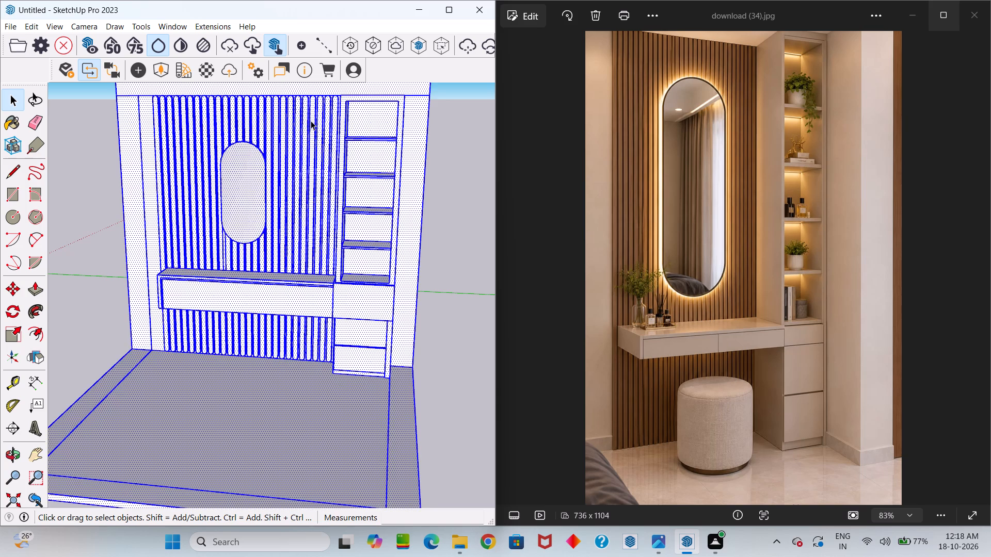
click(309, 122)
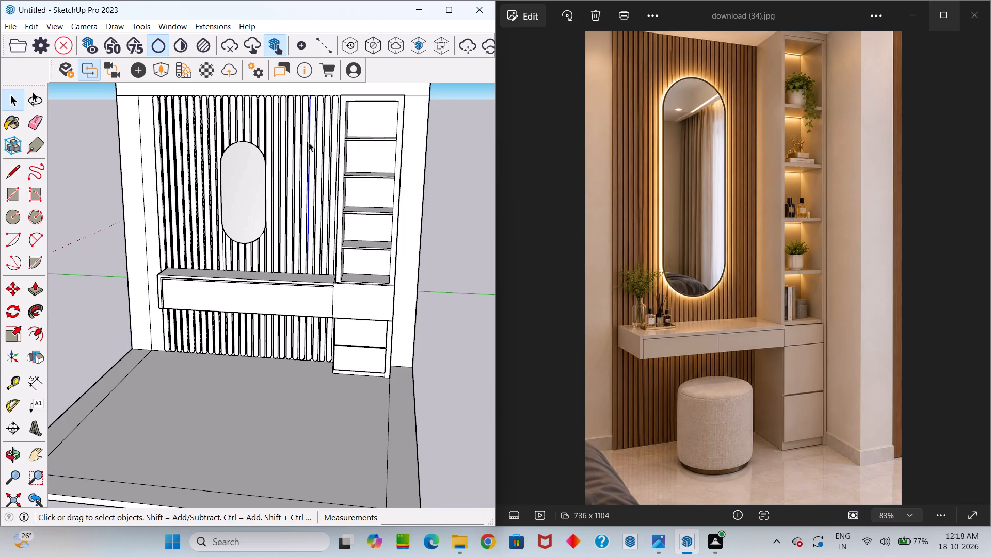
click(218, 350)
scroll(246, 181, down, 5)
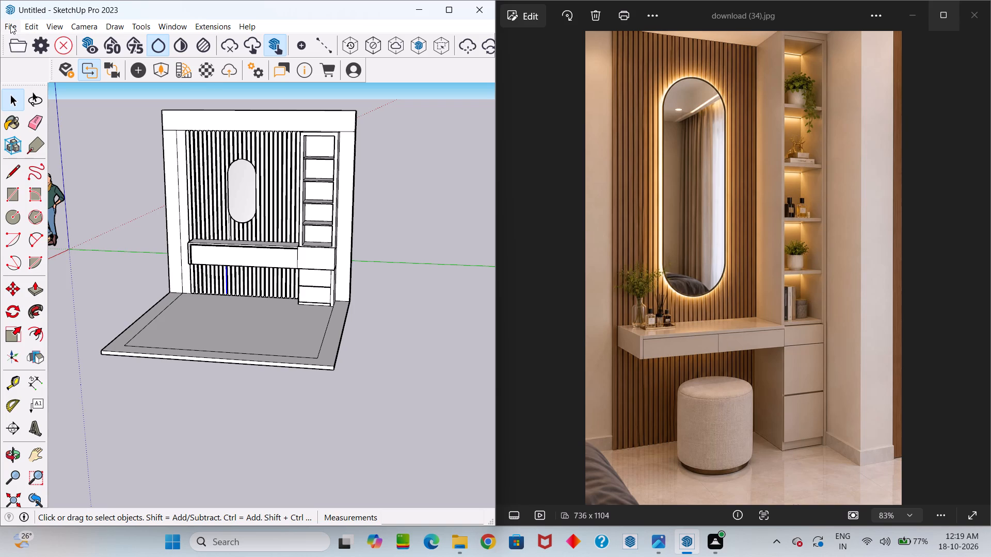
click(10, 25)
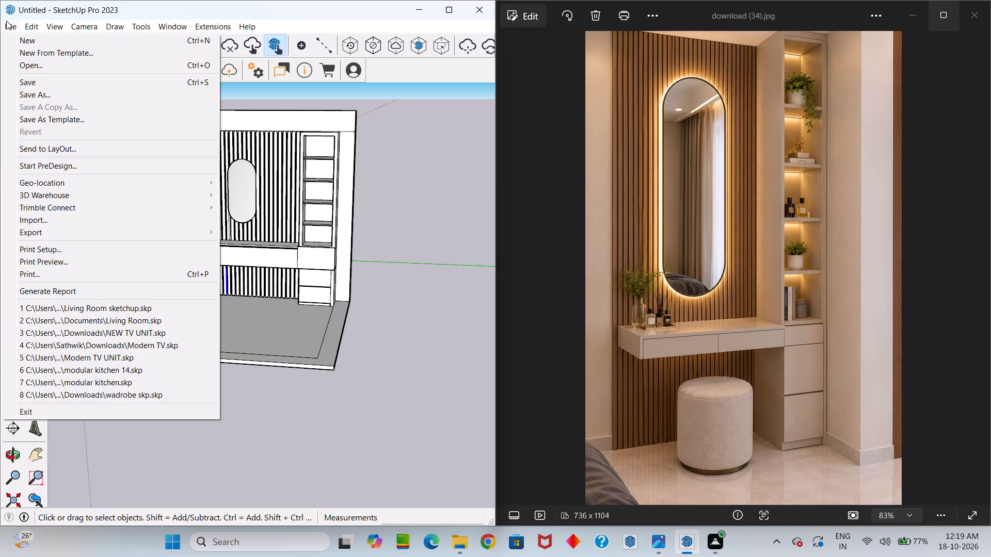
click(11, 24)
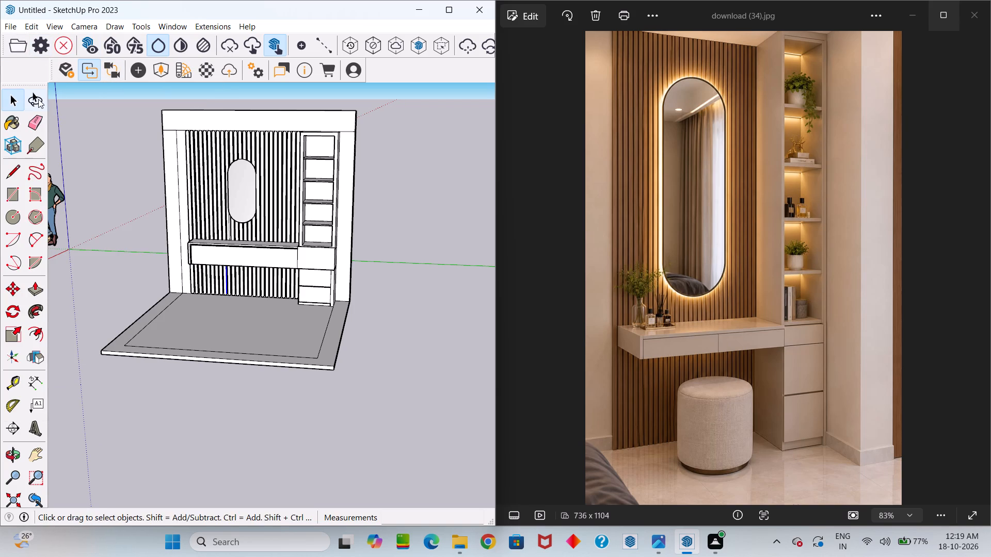
Create a new material using the Bright White Simple Plain Wallpaper R9150 image from Downloads as its texture.
click(9, 119)
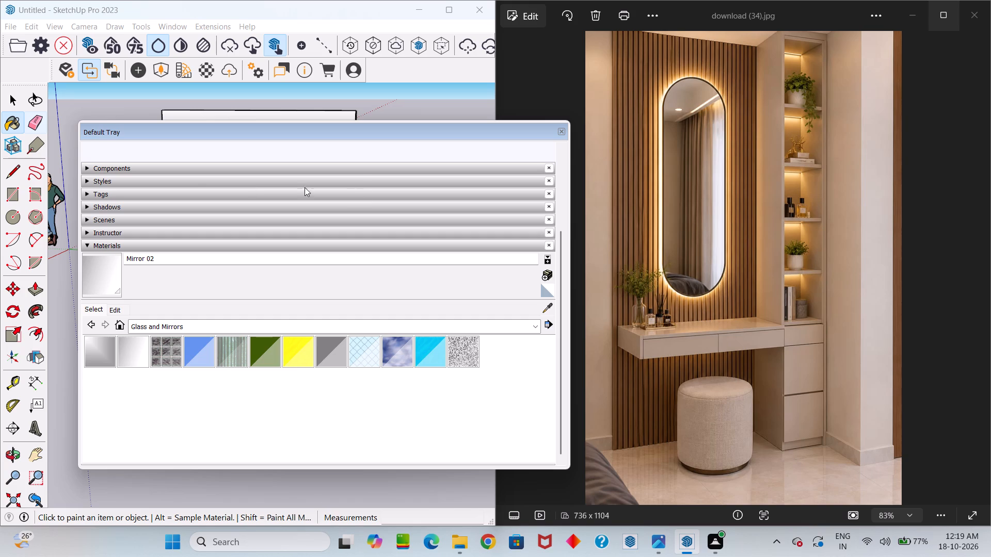
click(545, 275)
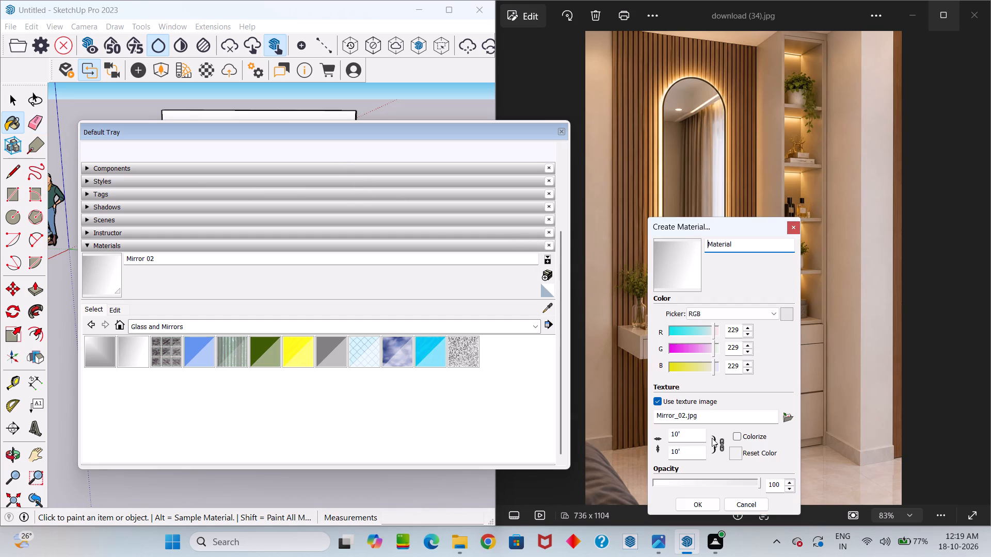
click(201, 326)
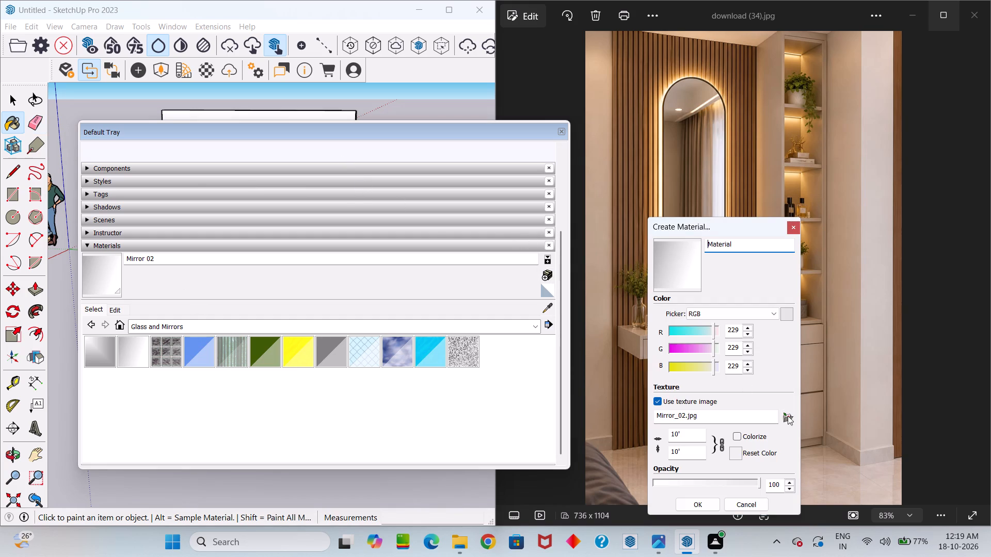
click(792, 416)
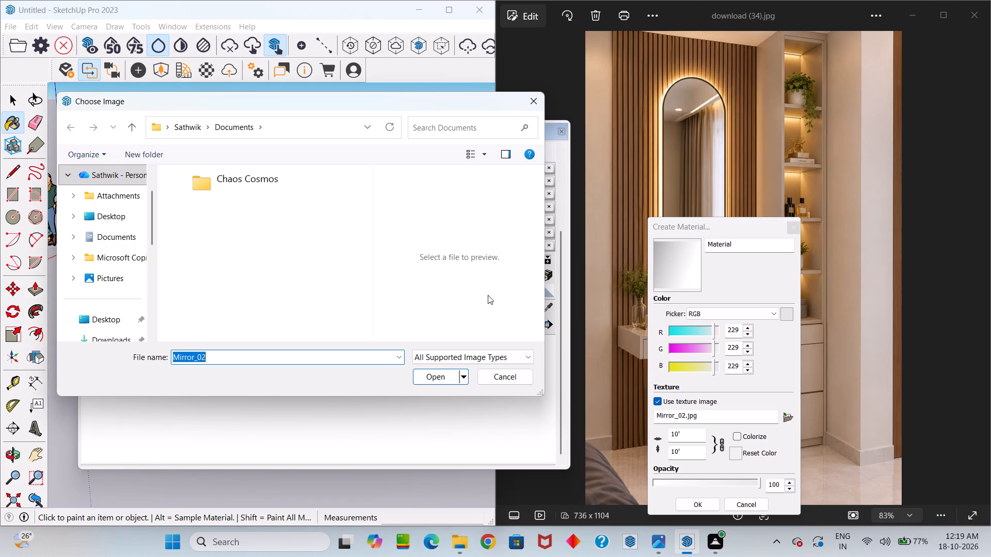
scroll(289, 225, down, 9)
scroll(254, 193, up, 5)
click(129, 333)
click(238, 215)
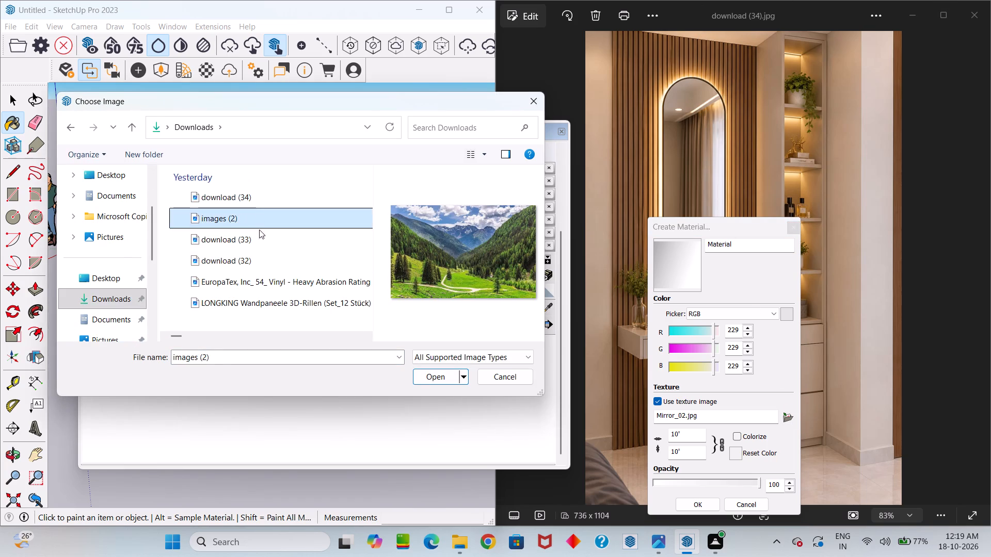
click(258, 247)
click(250, 261)
click(252, 283)
scroll(260, 293, down, 1)
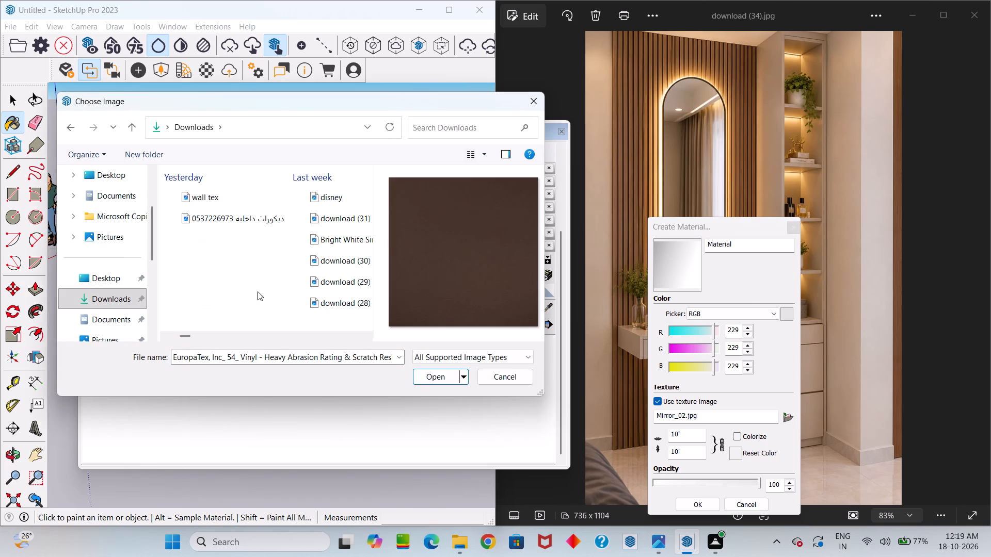
click(257, 221)
click(338, 199)
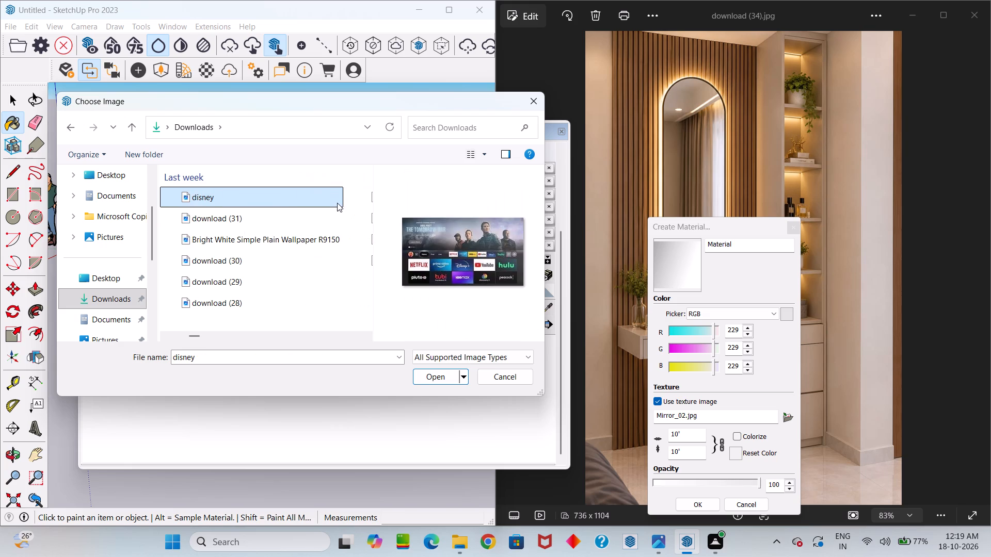
click(296, 219)
click(291, 241)
click(255, 266)
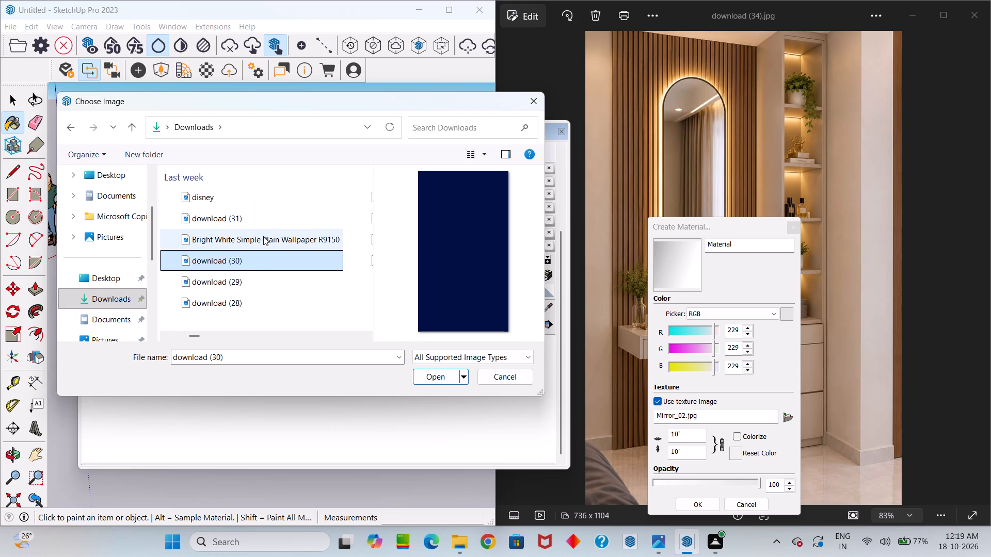
click(263, 236)
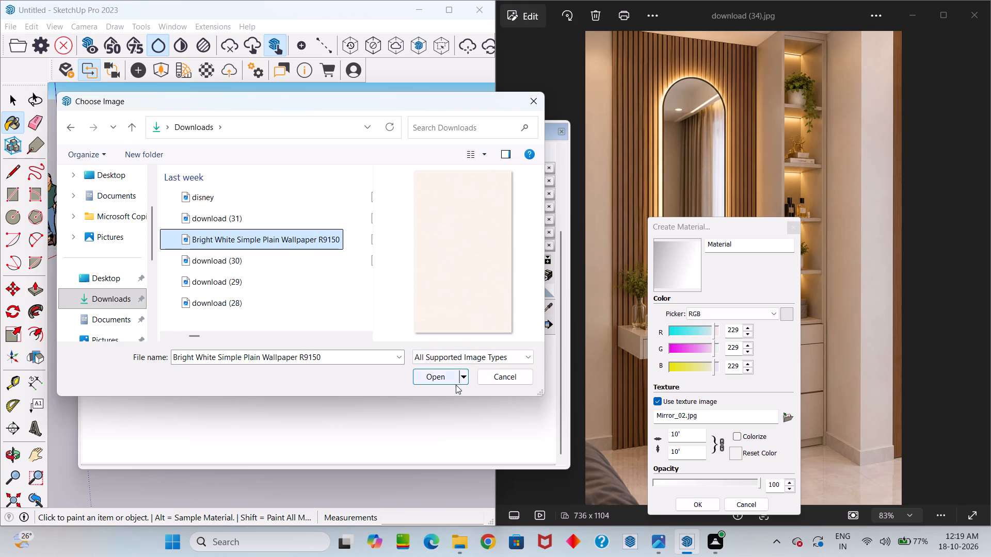
click(450, 377)
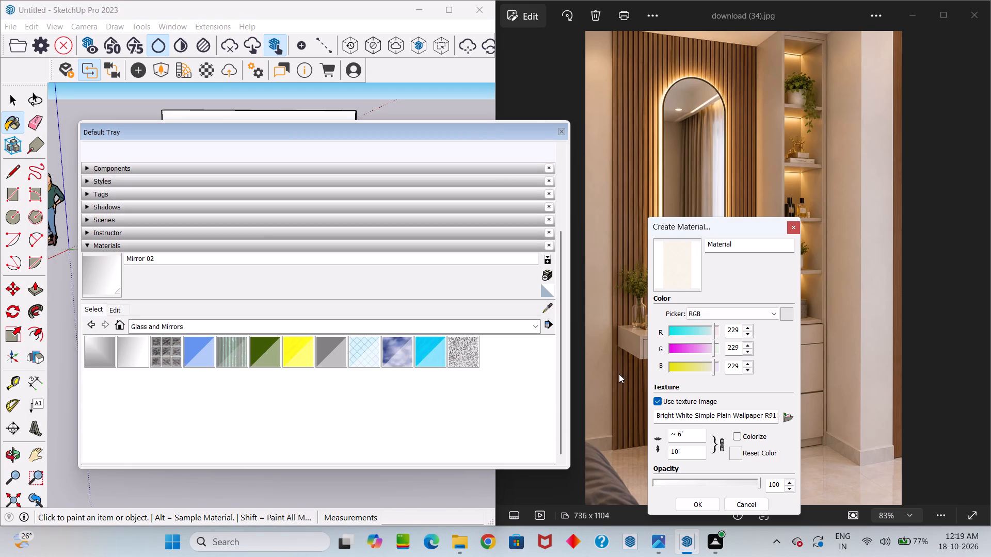
click(710, 505)
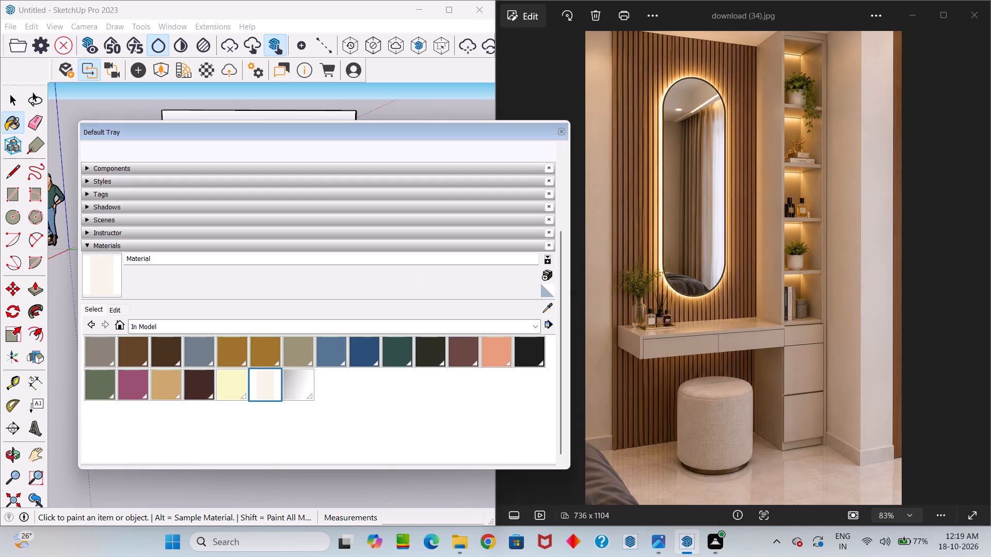
Paint the box front below the shelves, the shelf unit's front frame and the lowest compartment's back panel with the new wallpaper material.
drag(346, 127, 741, 126)
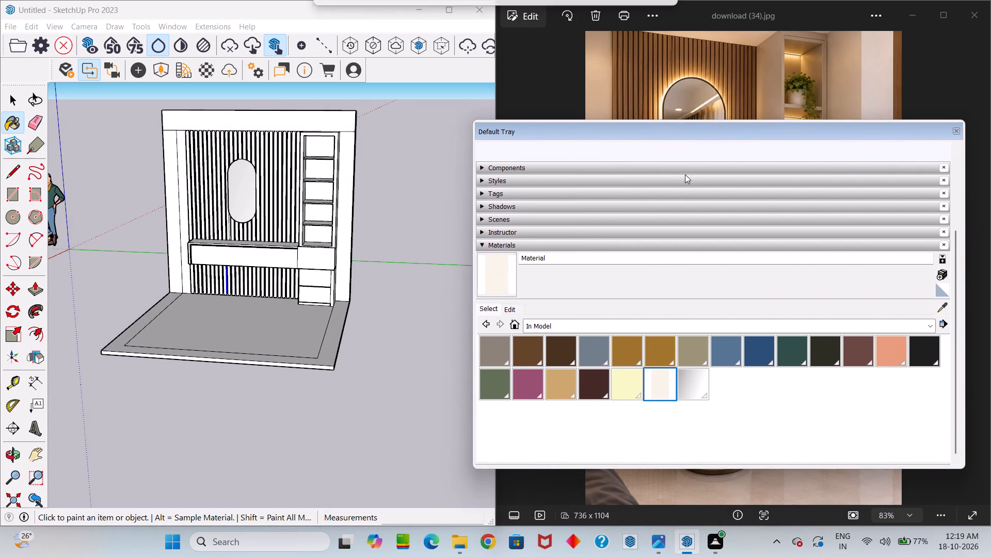
click(499, 274)
scroll(328, 224, up, 10)
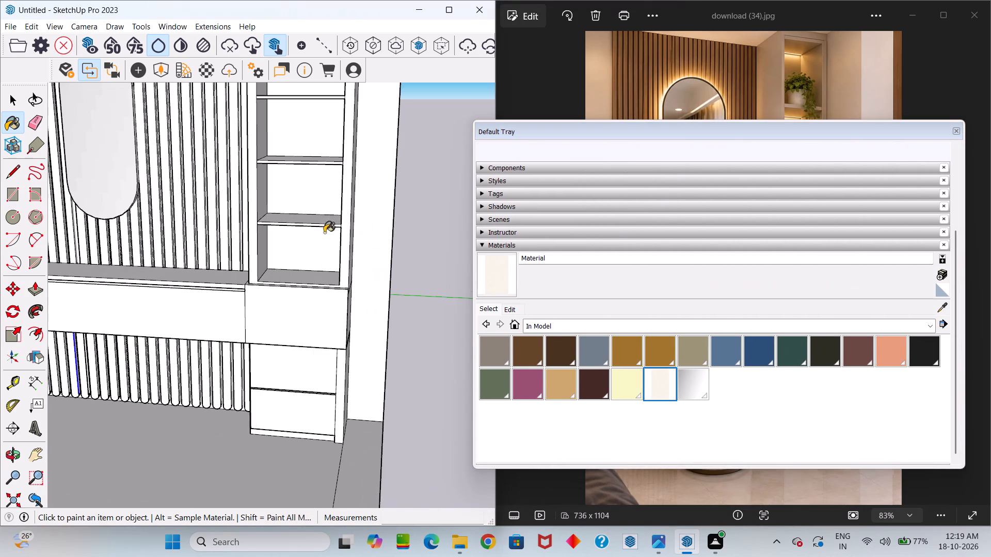
click(960, 129)
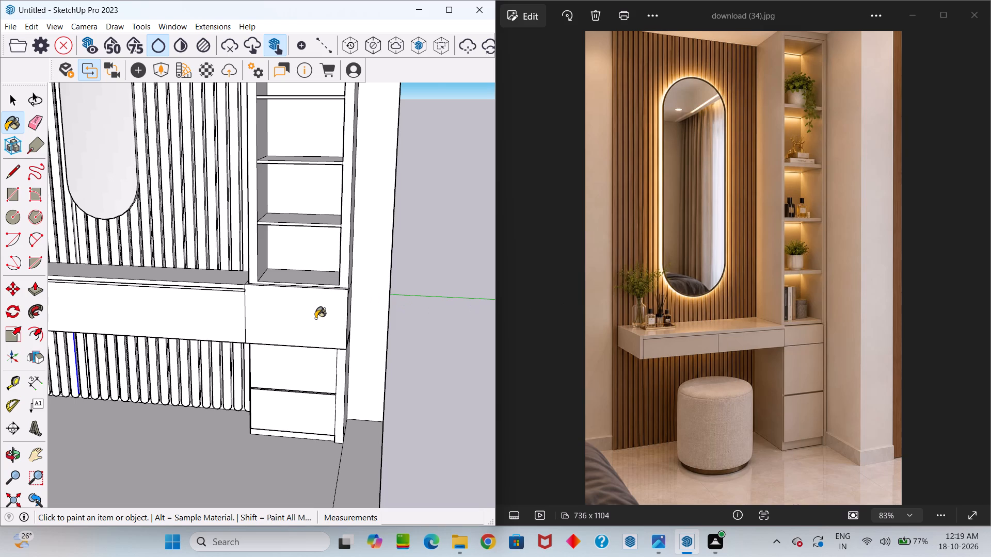
click(315, 318)
scroll(337, 282, up, 9)
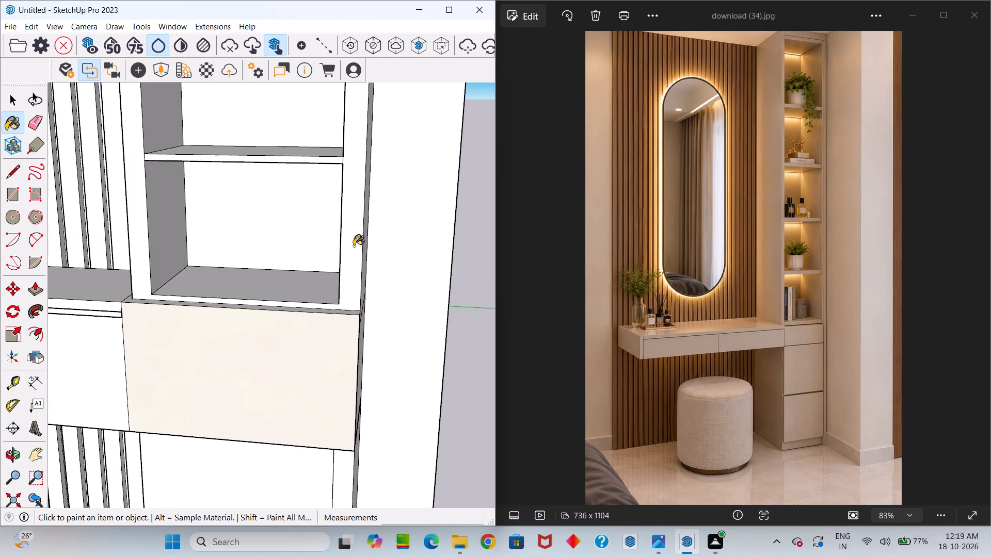
click(354, 246)
scroll(335, 231, up, 2)
click(290, 311)
click(301, 227)
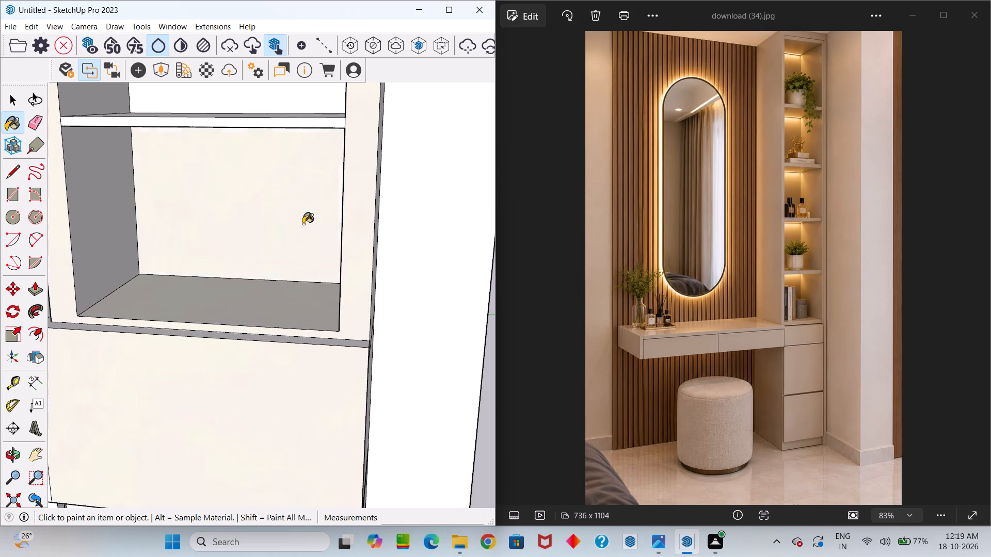
Paint the back panels of the remaining upper shelf compartments with the same off-white wallpaper material.
scroll(314, 227, down, 14)
scroll(287, 189, up, 2)
click(292, 201)
click(296, 152)
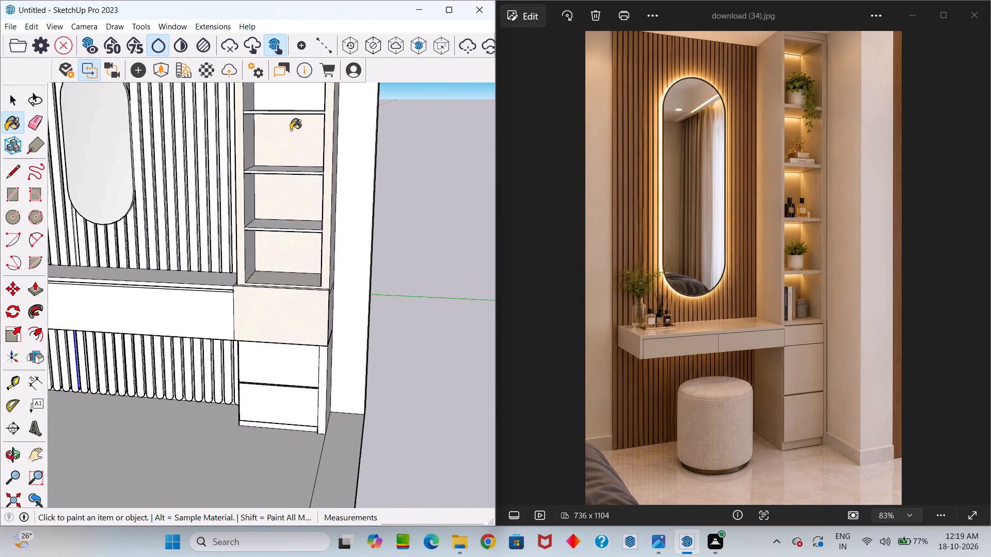
scroll(257, 167, down, 11)
scroll(263, 166, up, 3)
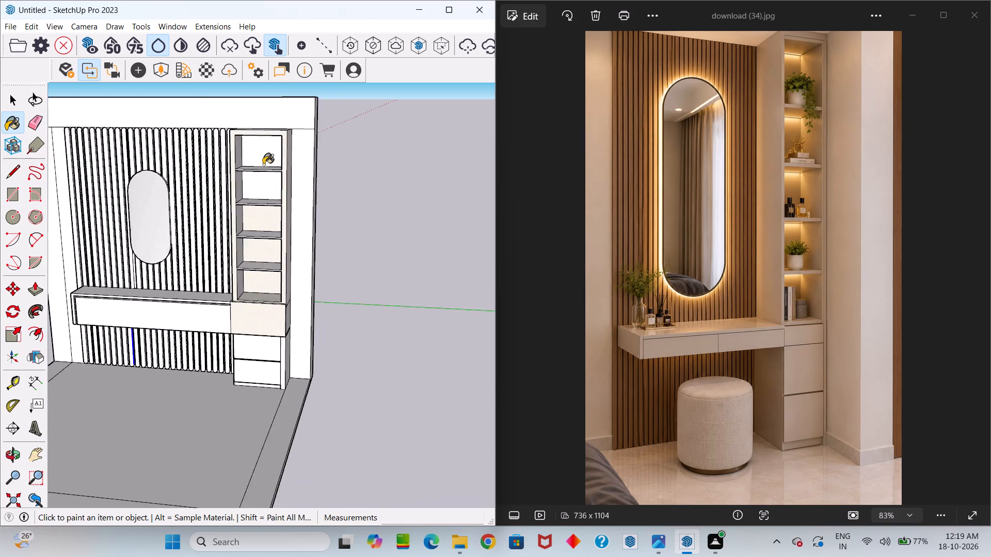
scroll(263, 165, up, 6)
click(263, 152)
scroll(268, 173, up, 5)
click(265, 208)
scroll(218, 133, up, 5)
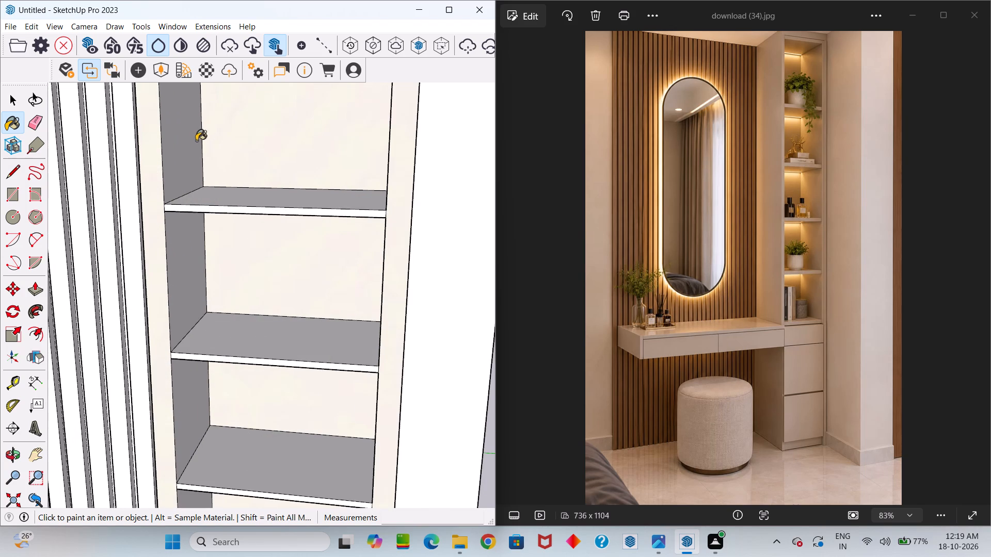
Paint the left inner sides, shelf tops and shelf front edges in the upper compartments with the off-white wallpaper material.
click(193, 142)
click(195, 253)
click(253, 346)
scroll(284, 369, up, 9)
click(299, 352)
scroll(257, 325, down, 8)
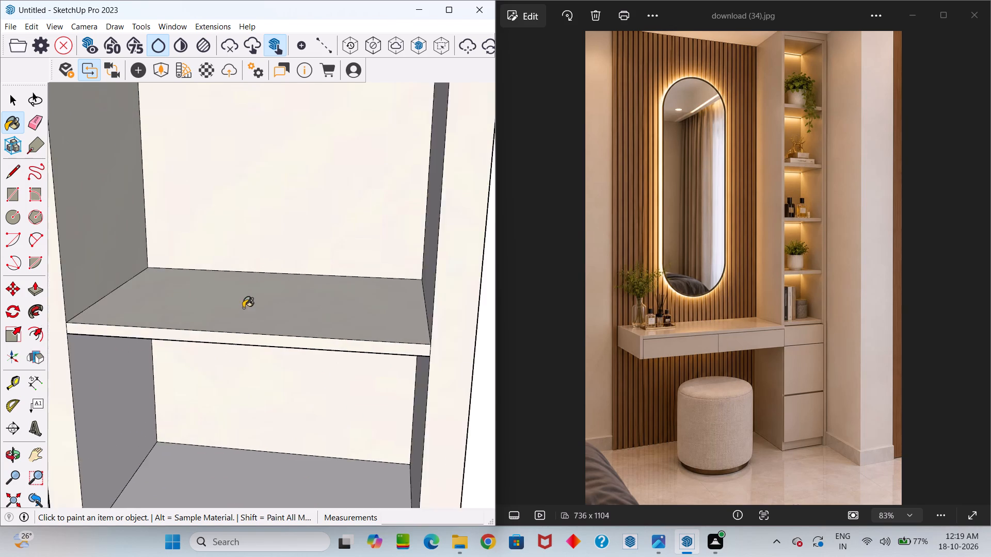
scroll(243, 308, down, 6)
scroll(334, 184, up, 7)
click(319, 219)
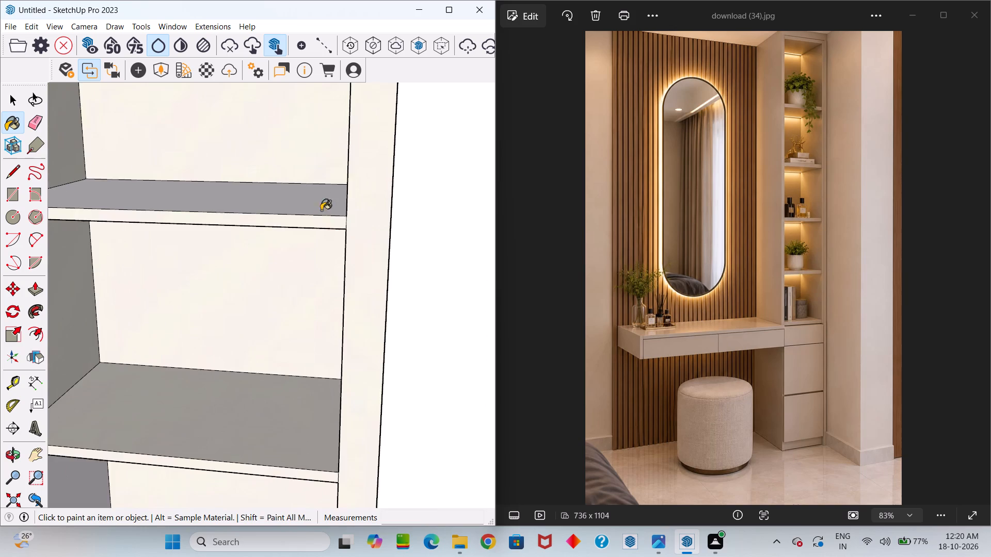
scroll(319, 200, up, 5)
middle_drag(328, 237, 370, 334)
middle_drag(375, 352, 376, 362)
click(350, 287)
scroll(314, 294, down, 11)
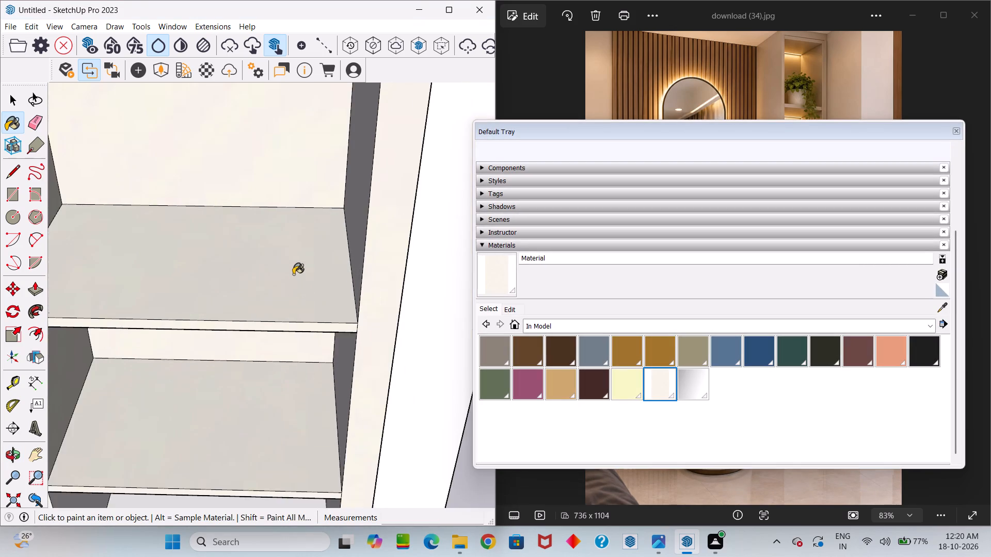
Paint the right inner sides of the top two compartments and the shelf unit's outer right side off-white.
scroll(293, 274, down, 3)
middle_drag(312, 272, 411, 201)
middle_drag(417, 186, 421, 156)
middle_click(421, 156)
scroll(350, 198, up, 5)
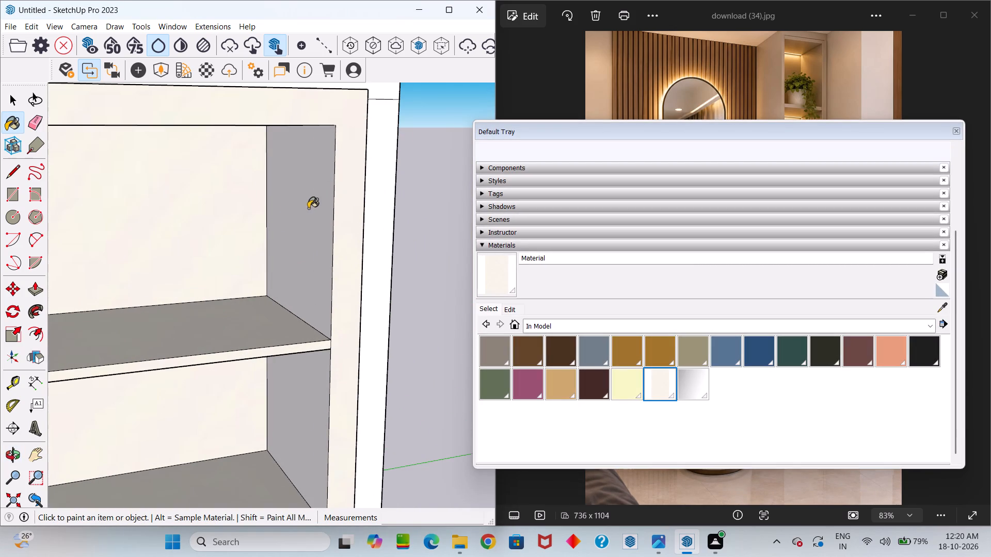
click(309, 208)
click(307, 405)
scroll(323, 328, down, 15)
middle_drag(307, 296, 243, 283)
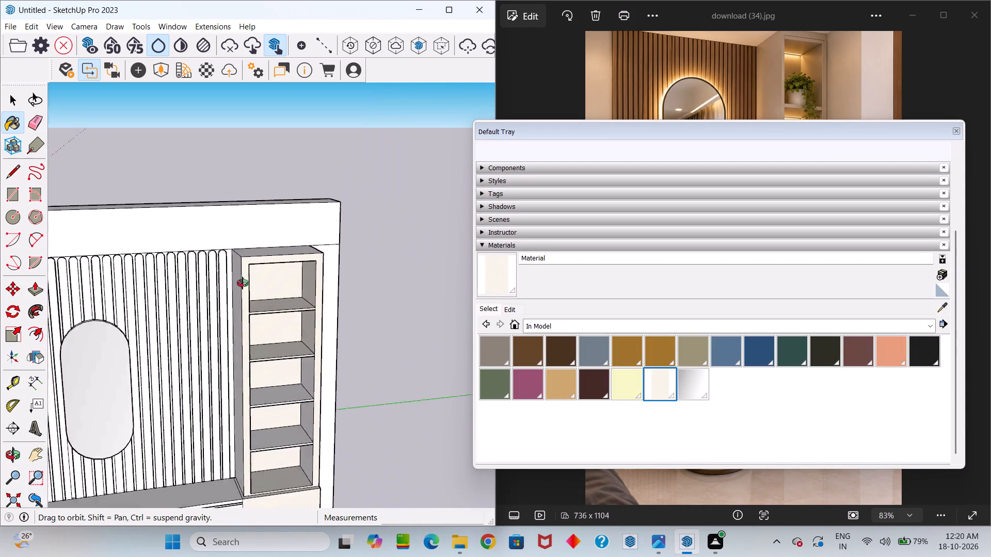
middle_drag(243, 283, 49, 275)
middle_click(49, 275)
scroll(239, 336, up, 5)
click(277, 394)
scroll(293, 397, down, 5)
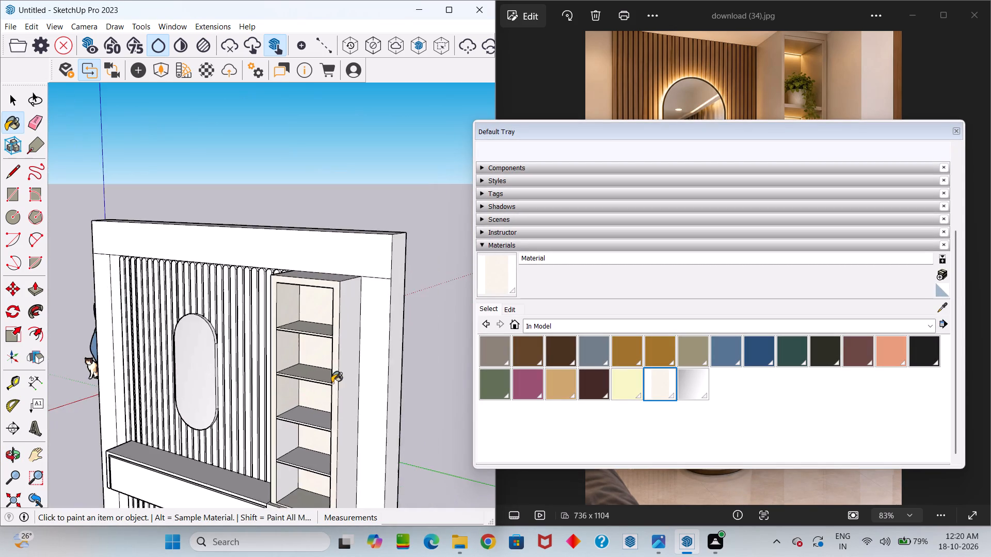
scroll(332, 383, down, 8)
Paint the middle compartment's right inner side, its shelf top and the shelf front edge with the off-white wallpaper material.
middle_drag(310, 398, 460, 395)
scroll(365, 376, up, 16)
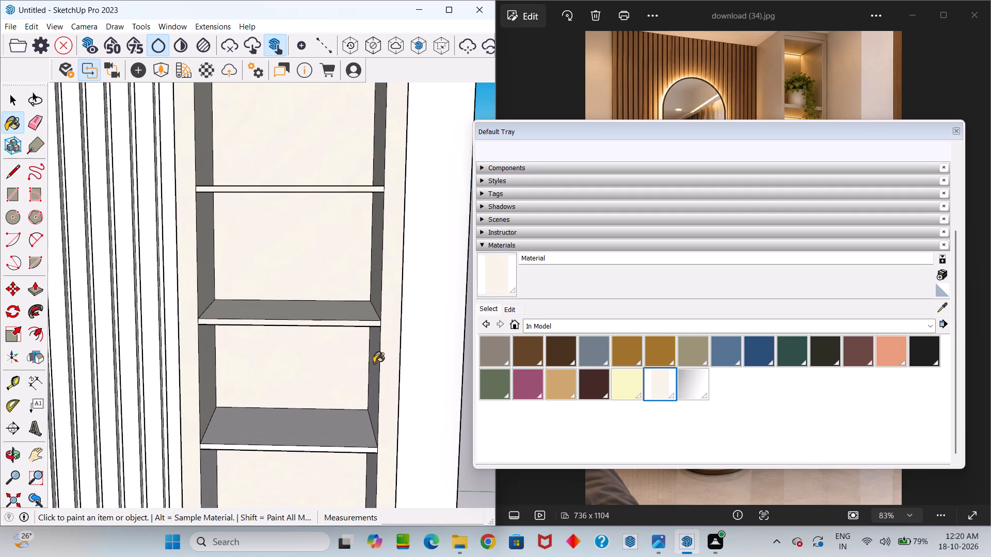
click(376, 359)
scroll(328, 423, up, 4)
click(327, 424)
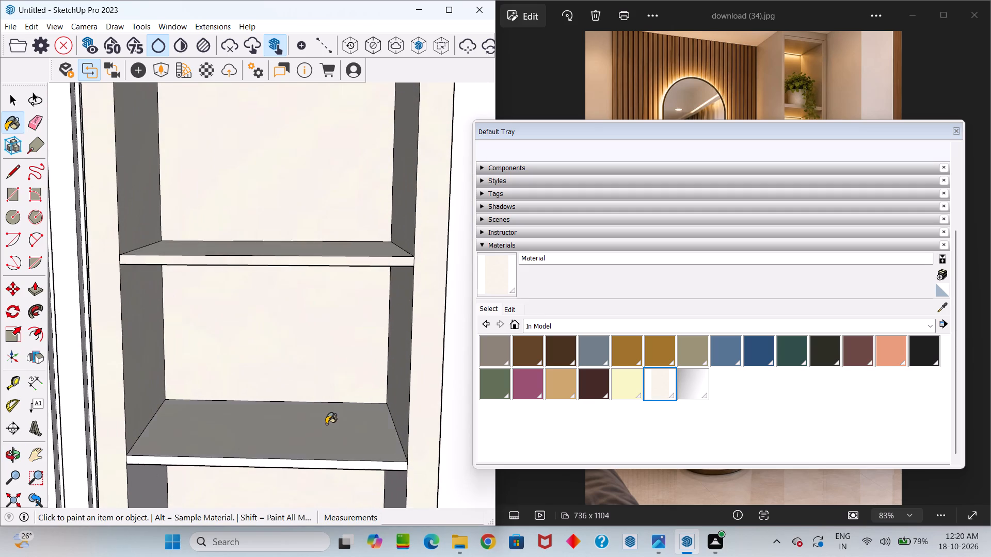
scroll(326, 424, down, 6)
scroll(317, 404, up, 1)
scroll(309, 446, up, 9)
click(310, 452)
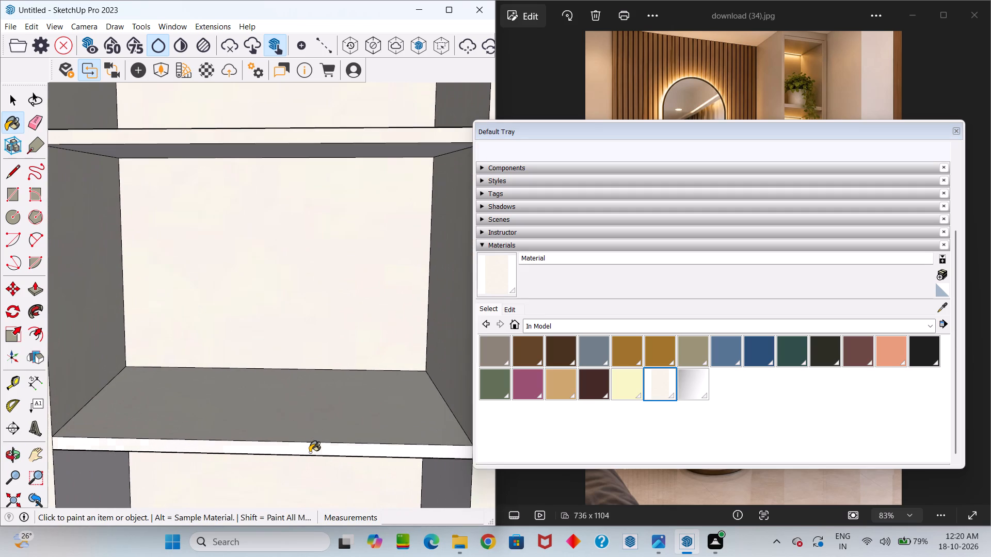
Paint the right inner sides of the two lowest compartments, plus the top and front edge of the shelf between them, off-white.
scroll(309, 410, down, 15)
middle_drag(299, 349, 302, 233)
middle_drag(301, 219, 290, 363)
scroll(249, 299, down, 12)
middle_drag(287, 401, 297, 429)
middle_drag(330, 464, 394, 433)
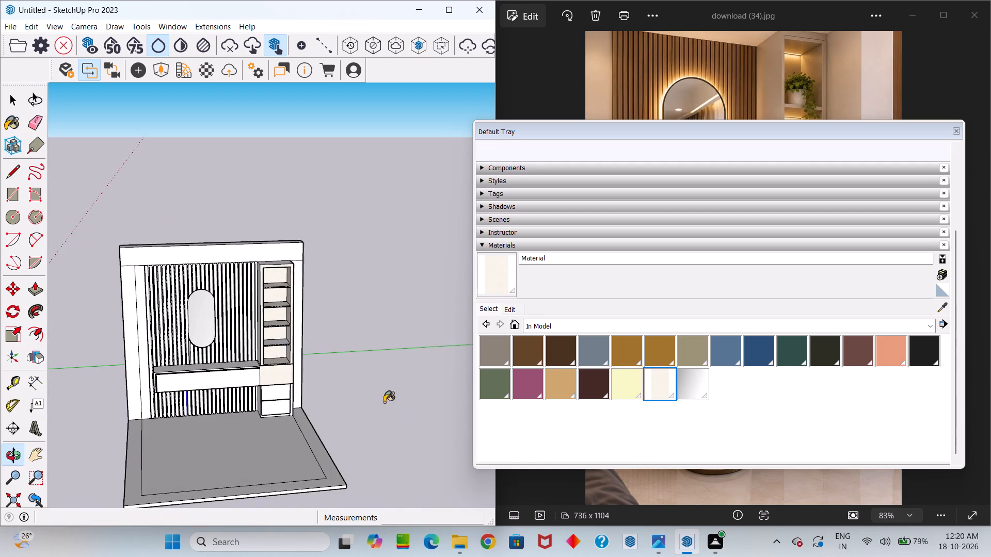
scroll(338, 376, up, 20)
scroll(338, 376, up, 1)
middle_drag(302, 351, 375, 366)
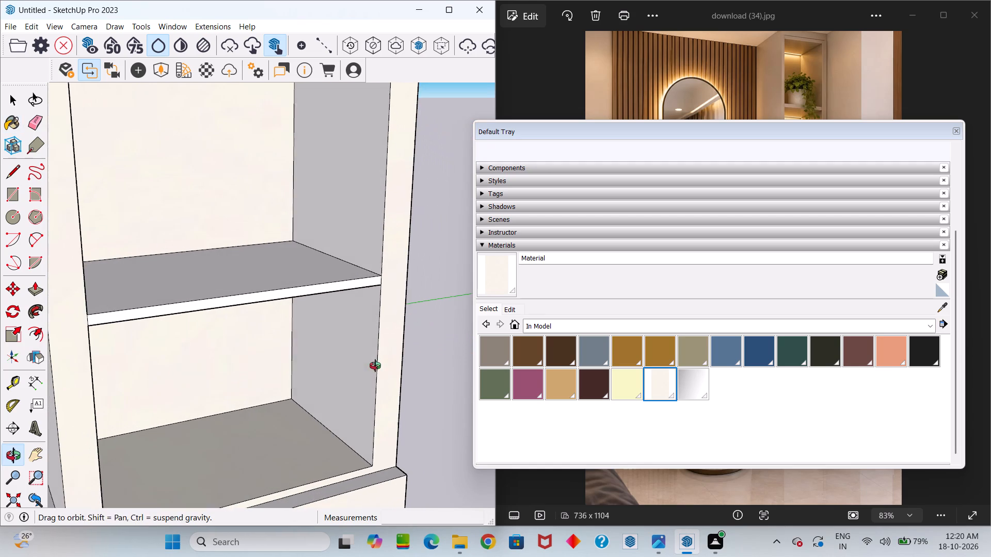
middle_drag(375, 366, 374, 365)
click(361, 354)
click(354, 238)
click(284, 285)
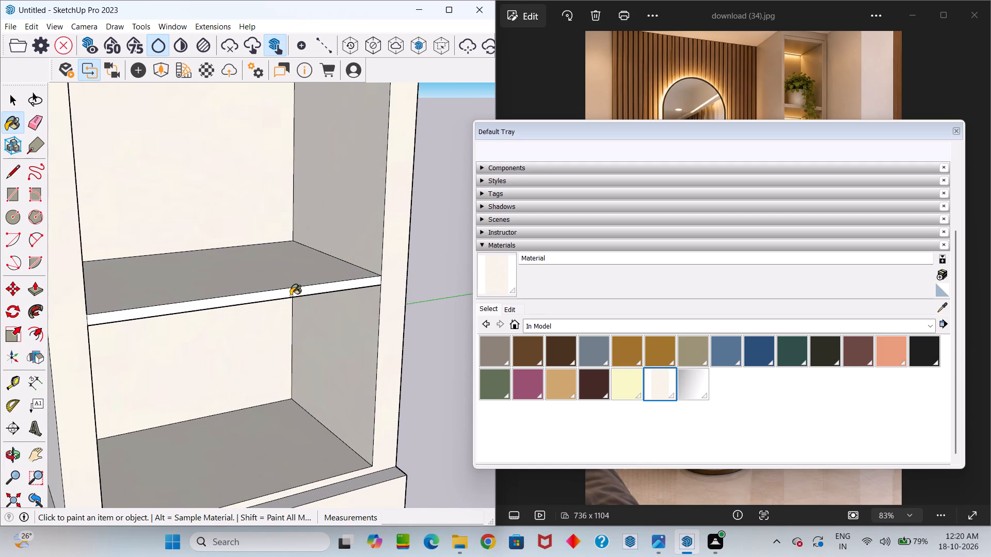
click(291, 295)
Paint the undersides above the three lowest shelf compartments with the off-white wallpaper material.
middle_drag(294, 290, 207, 47)
scroll(247, 215, up, 1)
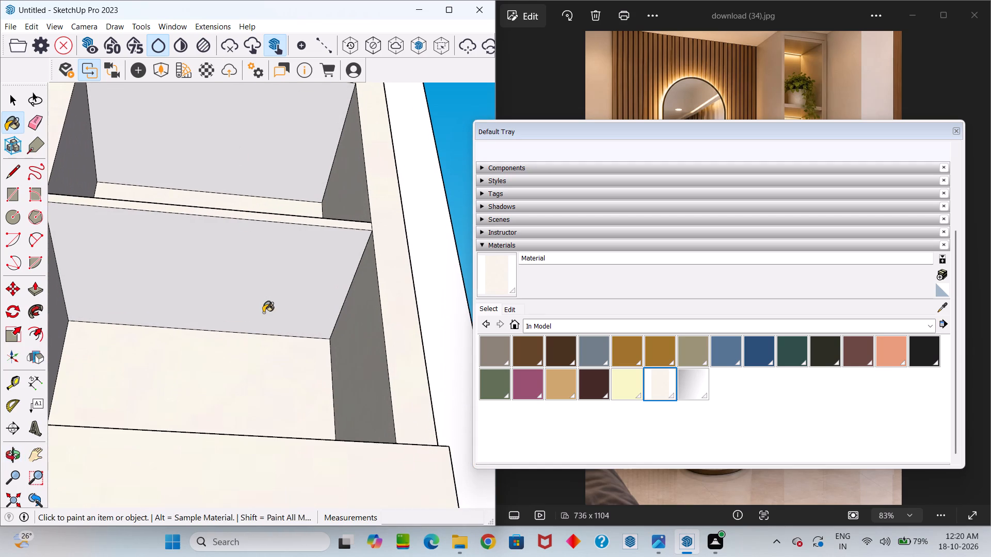
click(261, 308)
scroll(258, 256, down, 7)
click(253, 190)
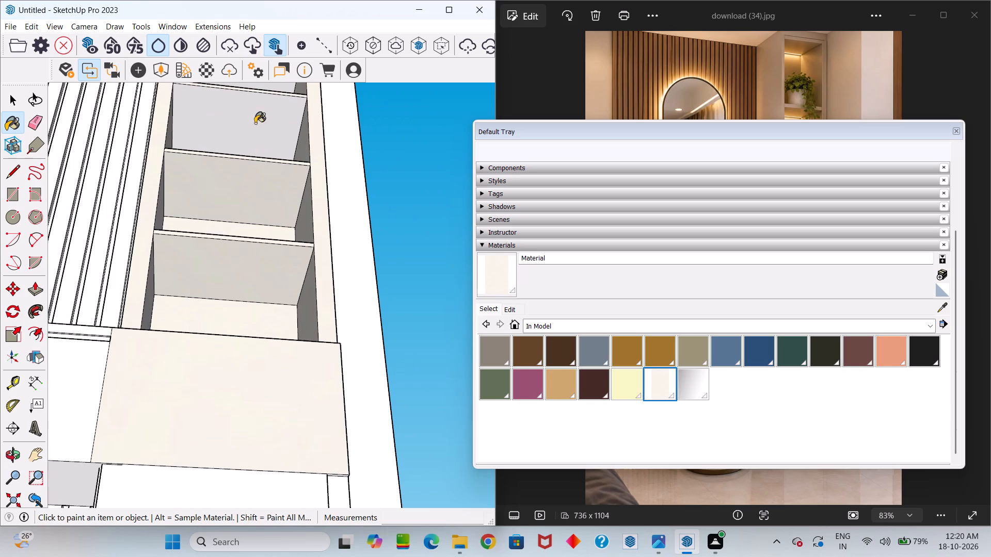
drag(258, 120, 262, 126)
Paint the underside above the second compartment from the top and the ceiling of the uppermost compartment off-white.
middle_drag(261, 163, 253, 216)
scroll(252, 216, down, 8)
scroll(246, 204, up, 7)
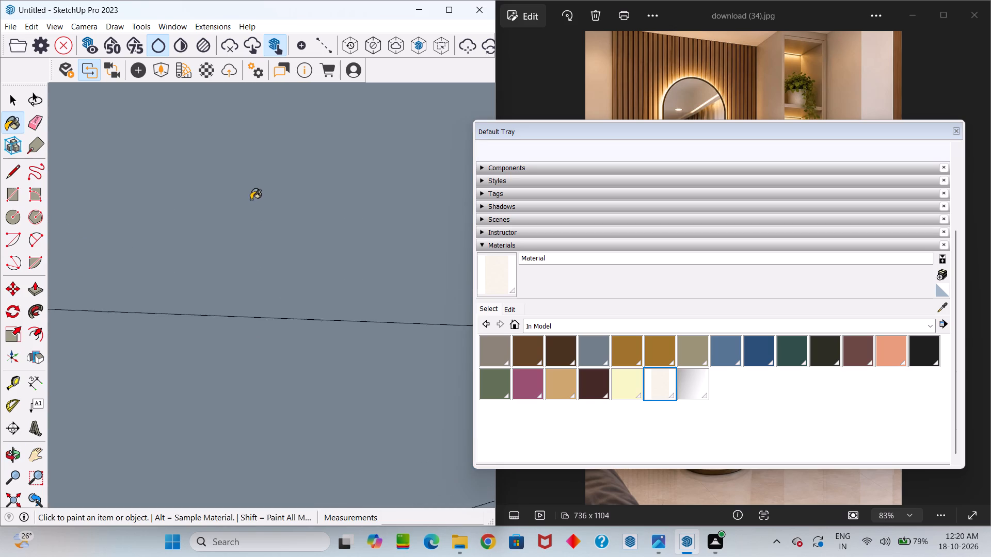
scroll(251, 200, up, 20)
scroll(251, 200, up, 20)
scroll(251, 200, up, 9)
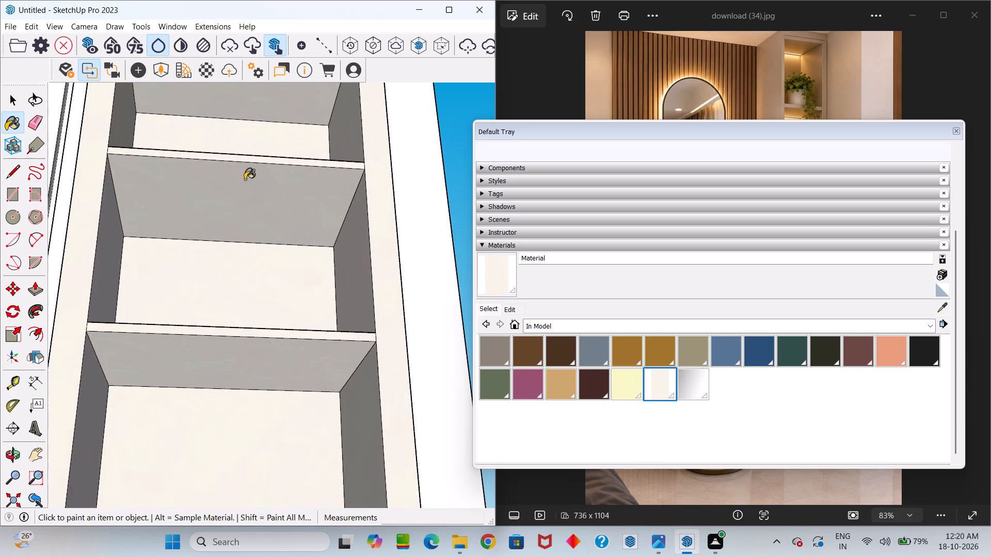
middle_drag(262, 200, 257, 322)
scroll(247, 300, down, 15)
scroll(244, 191, up, 5)
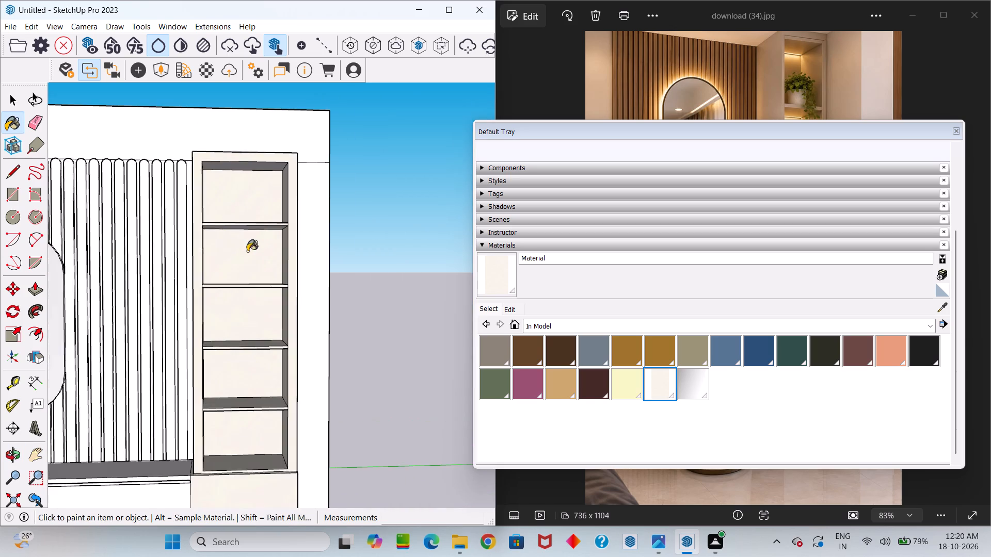
scroll(247, 251, up, 1)
middle_drag(245, 225, 247, 116)
scroll(275, 182, up, 10)
middle_drag(258, 258, 253, 204)
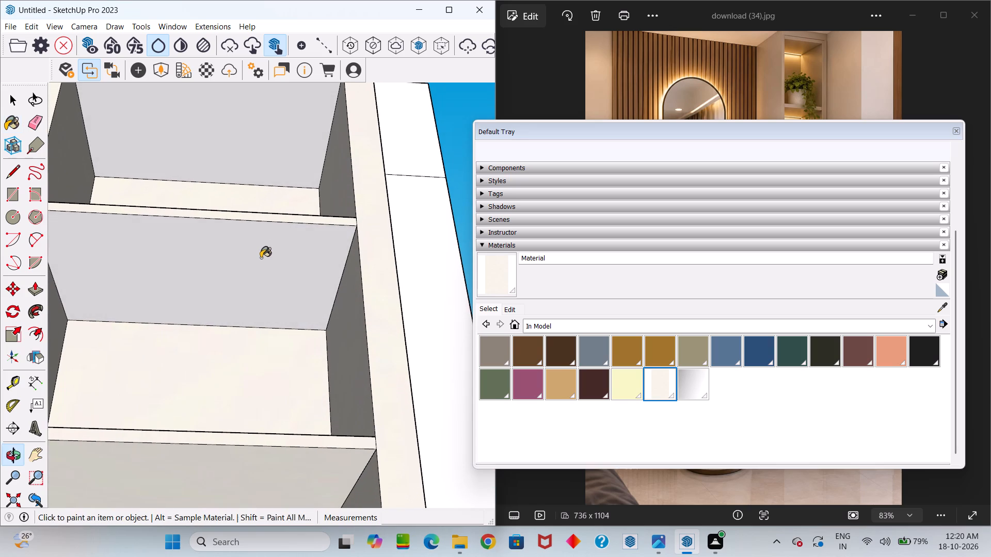
click(260, 260)
scroll(262, 261, down, 7)
click(257, 178)
Paint the uppermost shelf's top face and the left inner sides of the top two compartments off-white.
scroll(261, 231, up, 2)
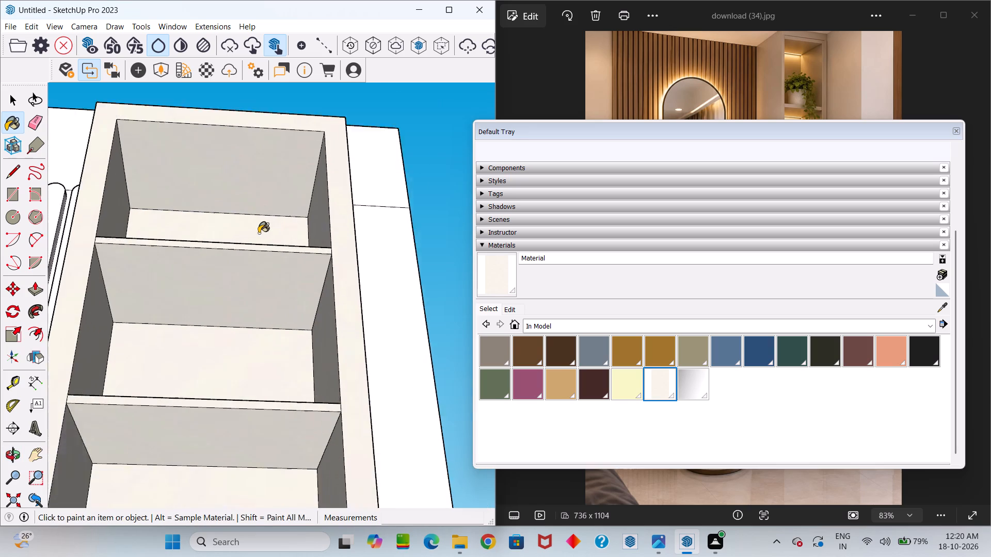
scroll(259, 233, up, 7)
middle_drag(264, 260, 266, 543)
scroll(262, 397, down, 6)
click(259, 398)
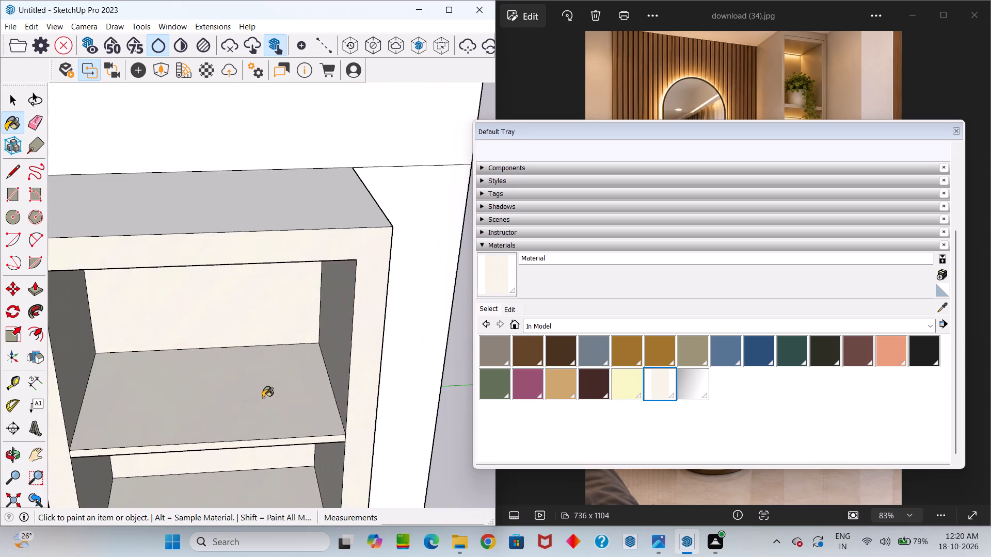
middle_drag(92, 323, 0, 309)
middle_drag(224, 318, 90, 315)
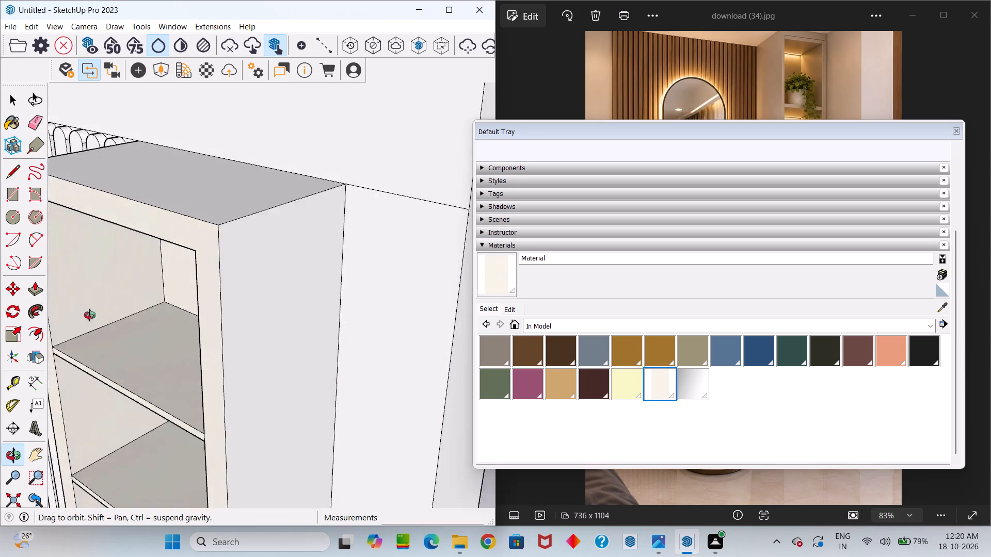
middle_drag(90, 315, 89, 289)
scroll(109, 269, up, 3)
click(109, 267)
scroll(119, 259, down, 10)
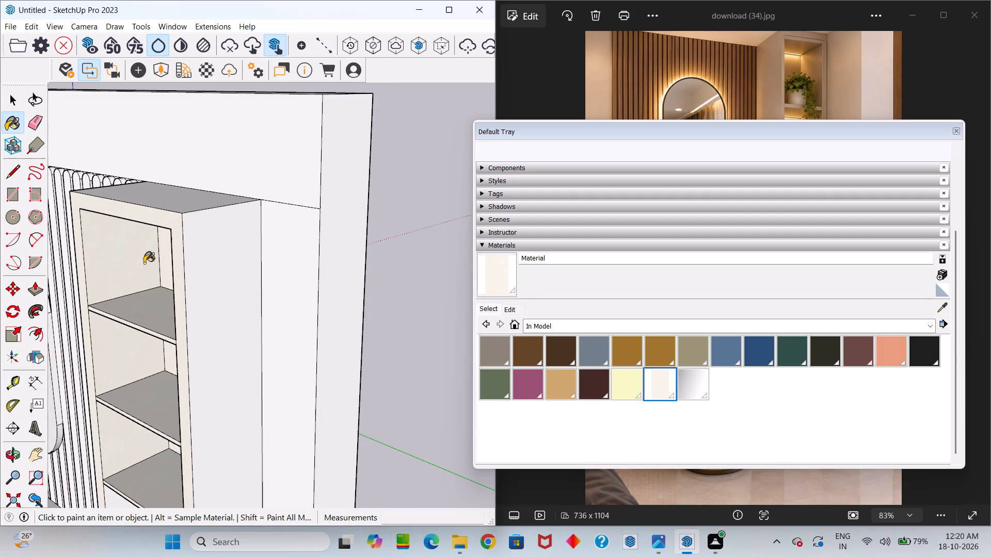
scroll(129, 341, up, 4)
click(133, 340)
scroll(134, 339, down, 6)
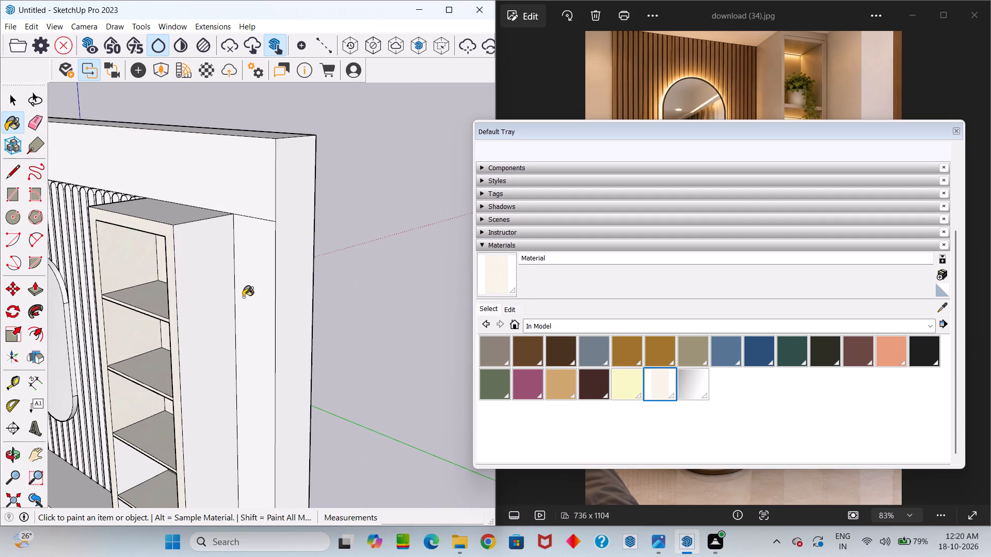
Paint the shelf unit's outer right side and its top face with the off-white wallpaper material.
click(200, 277)
scroll(187, 206, up, 4)
click(175, 236)
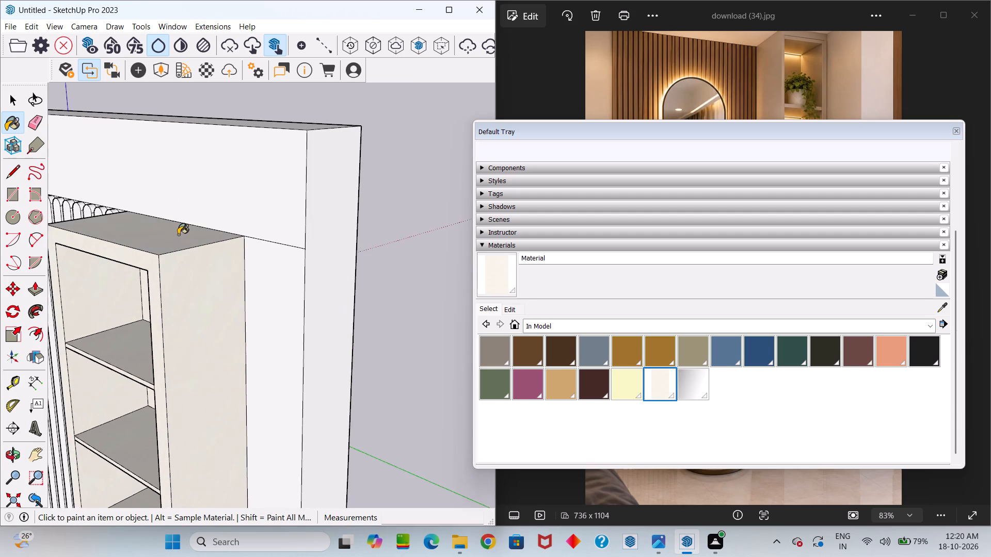
Paint the counter-height block below the shelves off-white on its right side, narrow front side strip and top ledge.
scroll(178, 234, down, 15)
scroll(176, 398, up, 10)
click(199, 392)
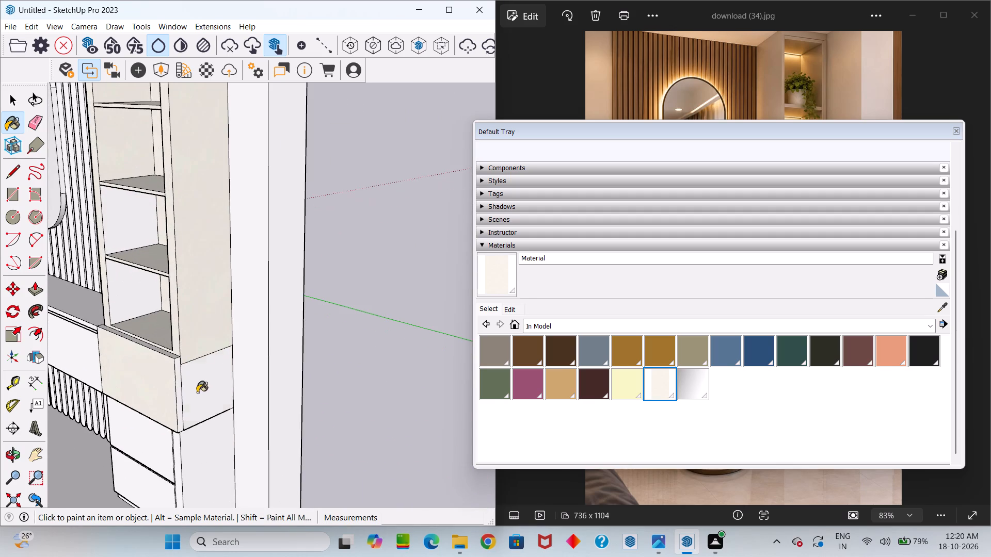
scroll(179, 375, up, 9)
click(179, 371)
scroll(165, 313, up, 4)
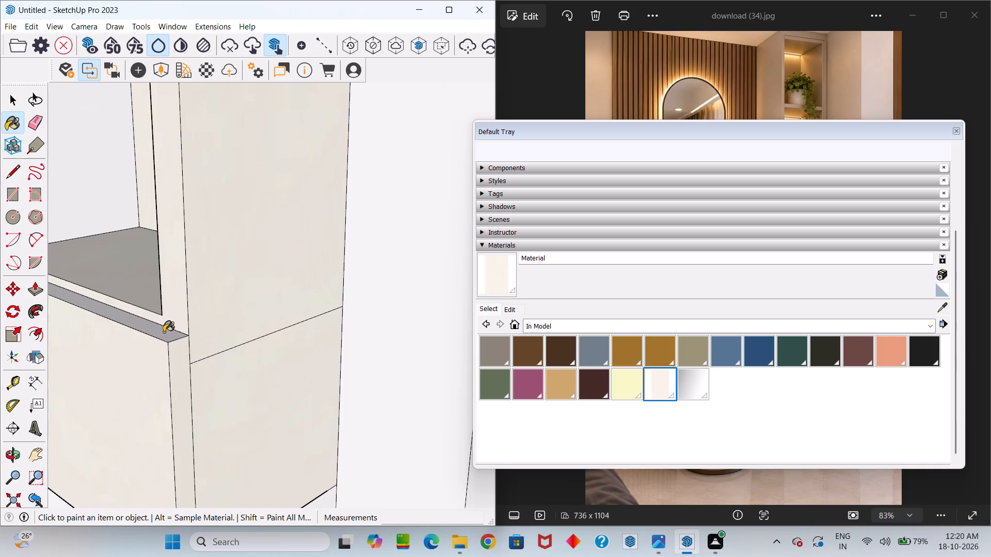
click(164, 332)
scroll(192, 324, down, 20)
scroll(192, 324, down, 2)
scroll(203, 385, up, 10)
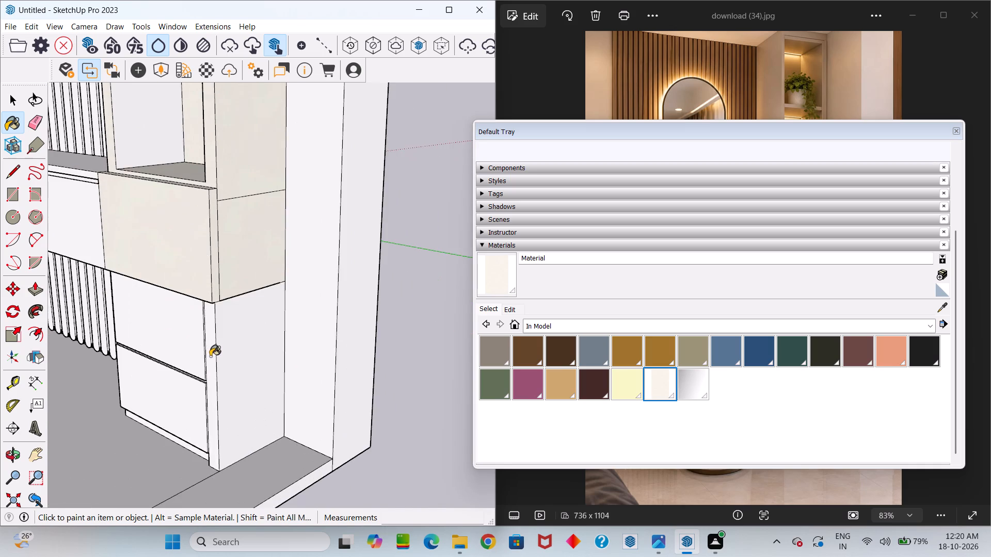
Paint the front edge and outer face of the lower drawer cabinet's right side panel off-white.
click(210, 356)
scroll(218, 357, up, 6)
scroll(257, 324, up, 2)
click(257, 324)
scroll(253, 312, down, 10)
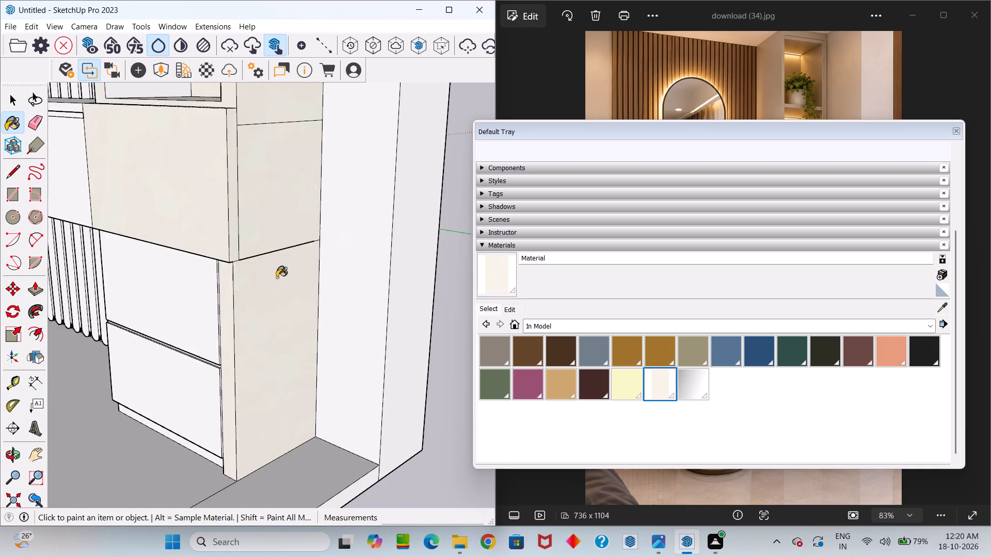
scroll(277, 277, down, 4)
Paint both lower drawer fronts and the plinth beneath them with the off-white wallpaper material.
scroll(228, 303, up, 4)
click(230, 295)
click(231, 361)
scroll(242, 350, up, 2)
middle_drag(271, 329, 296, 314)
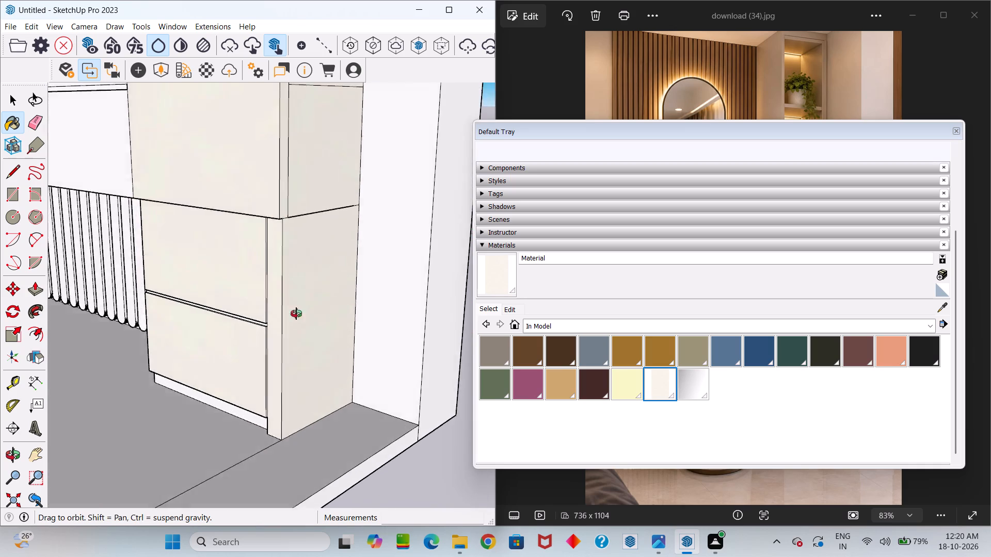
middle_drag(296, 314, 381, 300)
scroll(312, 400, up, 5)
click(322, 373)
scroll(321, 369, down, 13)
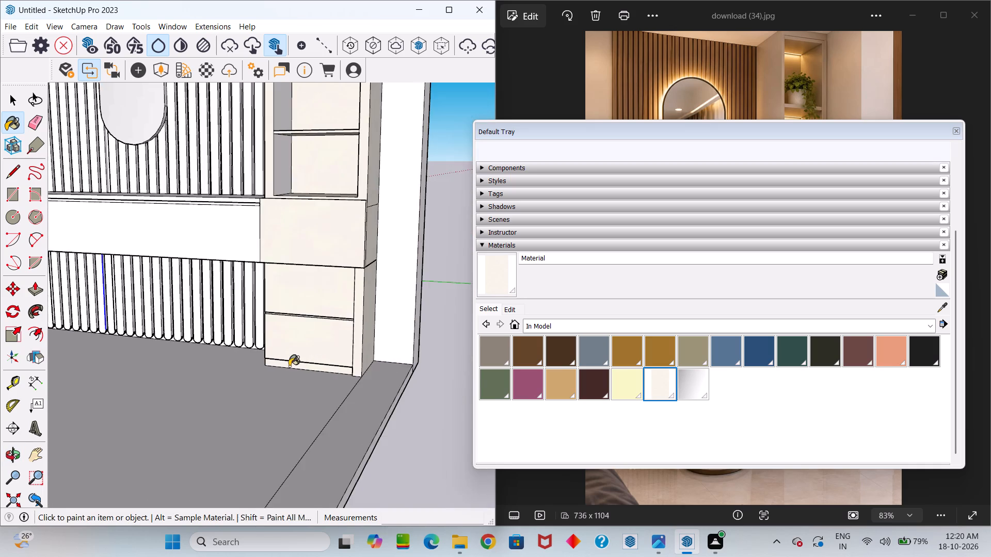
Paint the lower drawer cabinet's outer left side and the narrow left edges beside its drawers off-white.
middle_drag(290, 362, 524, 374)
scroll(264, 285, up, 2)
click(355, 314)
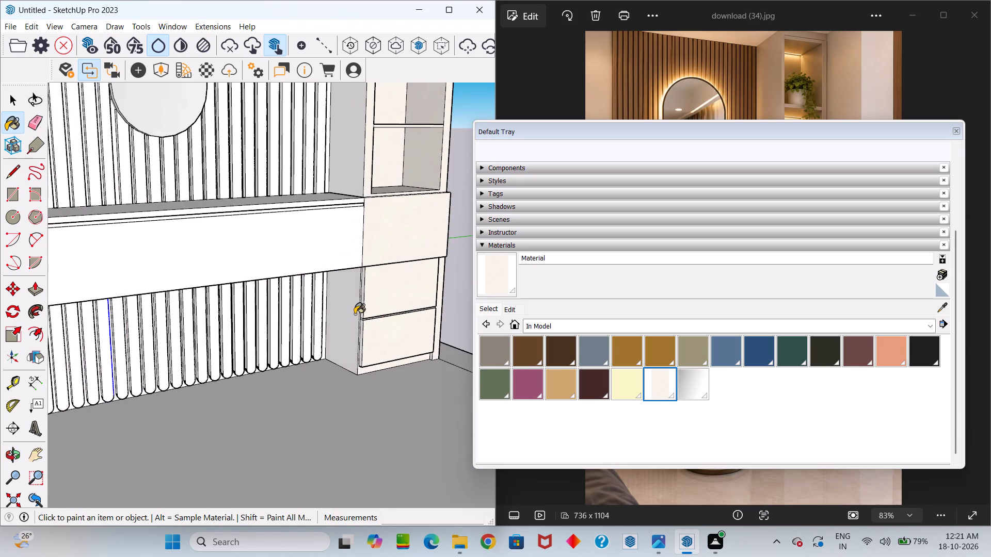
scroll(365, 303, up, 9)
click(362, 291)
scroll(360, 288, up, 4)
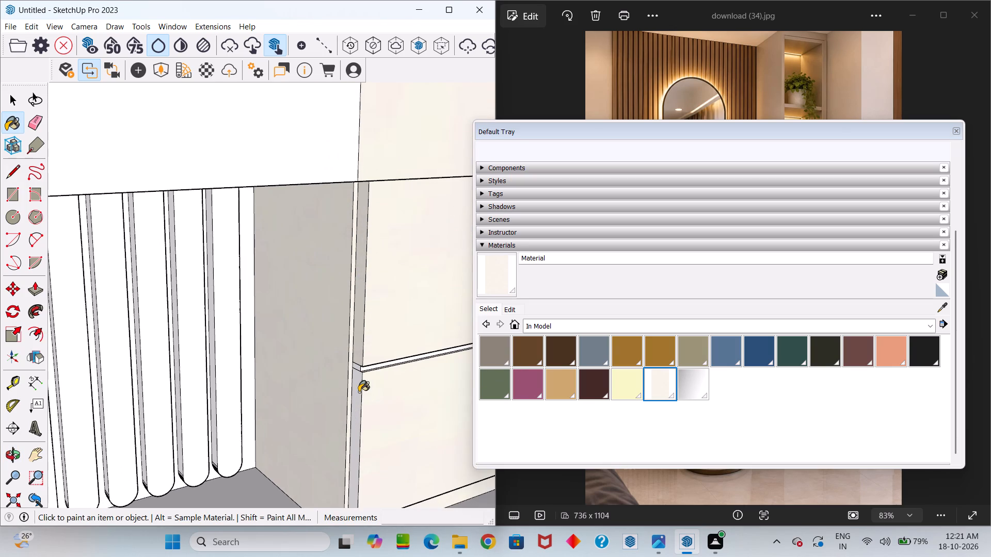
click(356, 400)
scroll(358, 381, up, 8)
click(356, 373)
scroll(356, 371, down, 6)
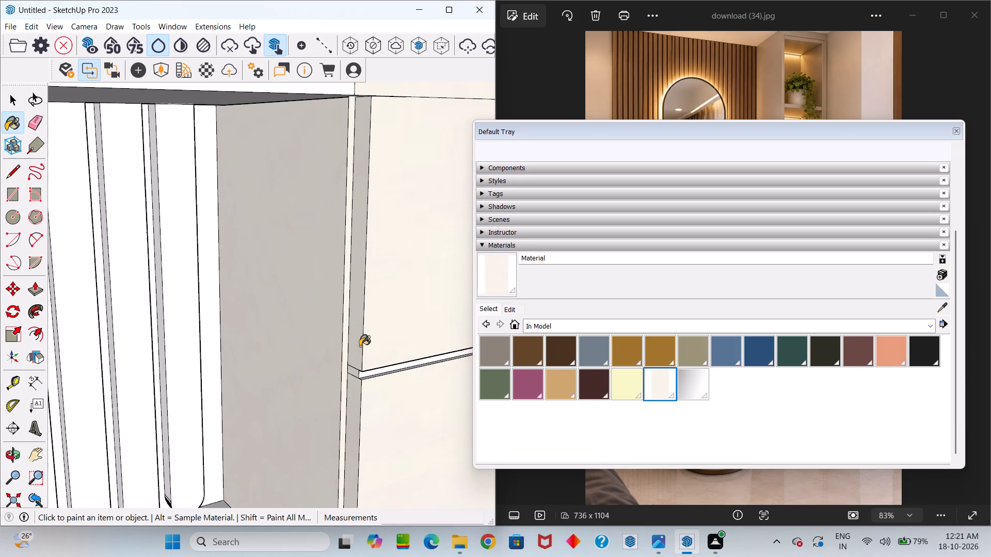
Paint the tall shelf unit's outer left side above the counter with the off-white wallpaper material.
scroll(360, 340, down, 20)
scroll(345, 261, up, 5)
click(347, 226)
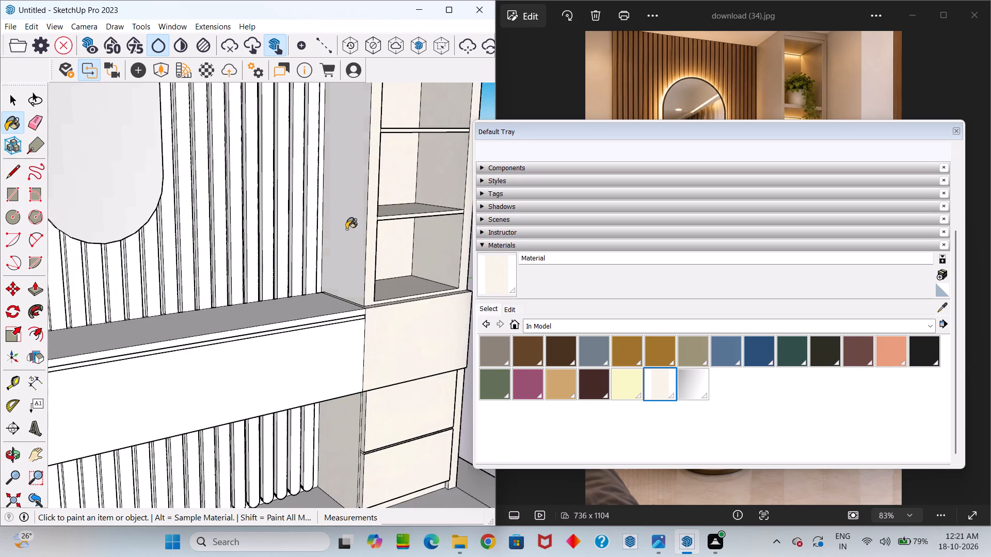
scroll(332, 292, down, 20)
scroll(356, 224, up, 18)
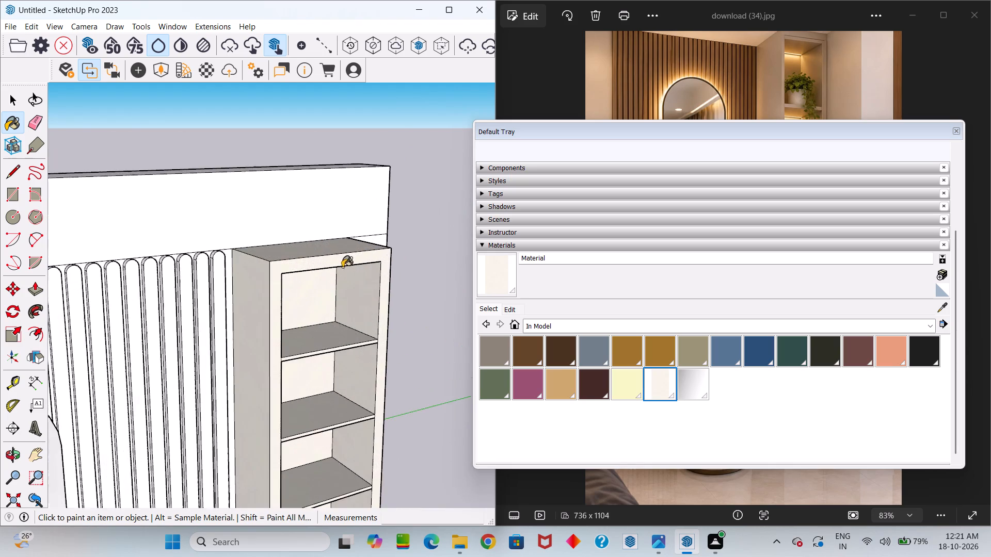
Paint the floating counter's long drawer front, top surface and front rim off-white.
middle_drag(341, 269, 207, 384)
scroll(259, 259, down, 14)
middle_drag(262, 261, 264, 238)
middle_drag(266, 217, 276, 168)
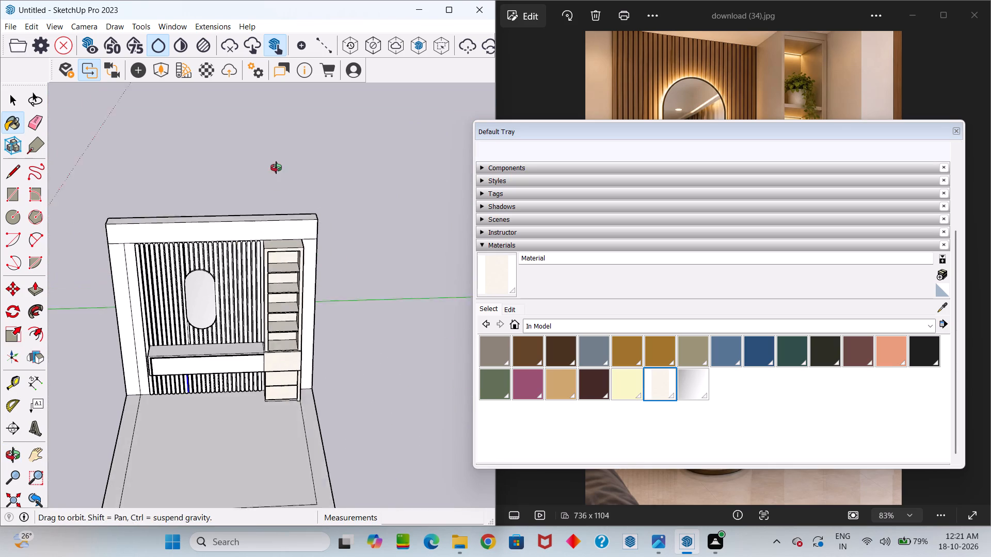
middle_drag(276, 168, 277, 166)
scroll(190, 443, up, 8)
click(233, 320)
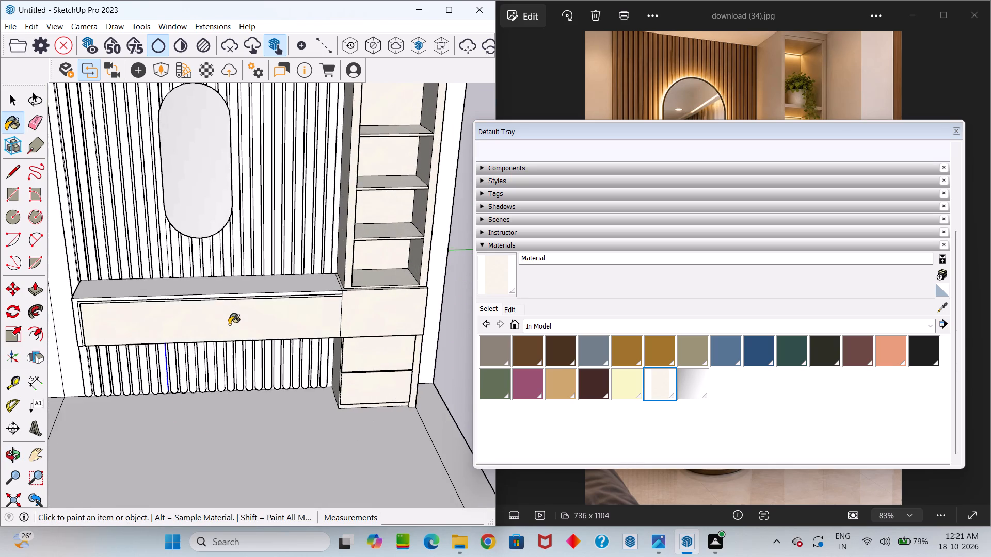
scroll(230, 299, up, 5)
click(238, 278)
scroll(246, 299, up, 10)
click(257, 294)
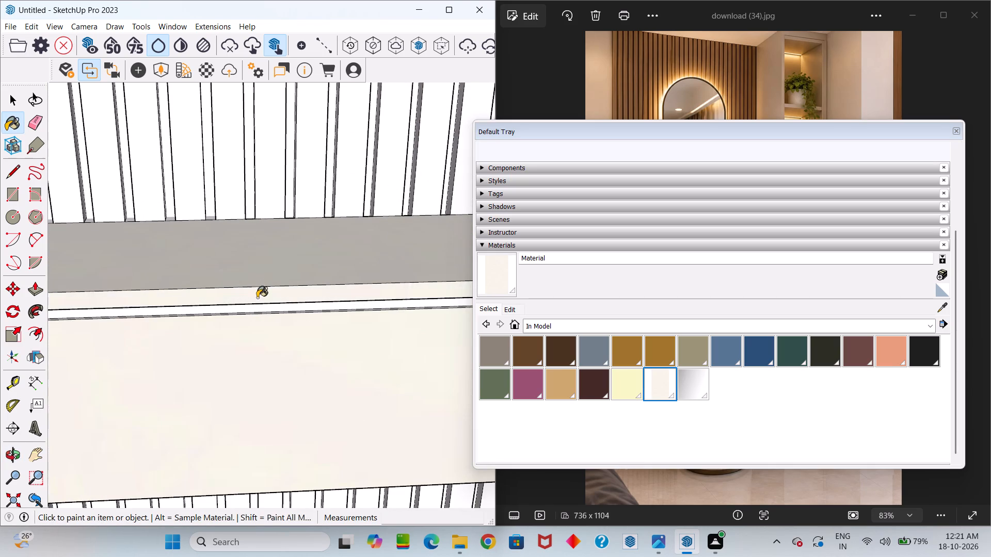
scroll(273, 296, up, 11)
scroll(282, 319, down, 19)
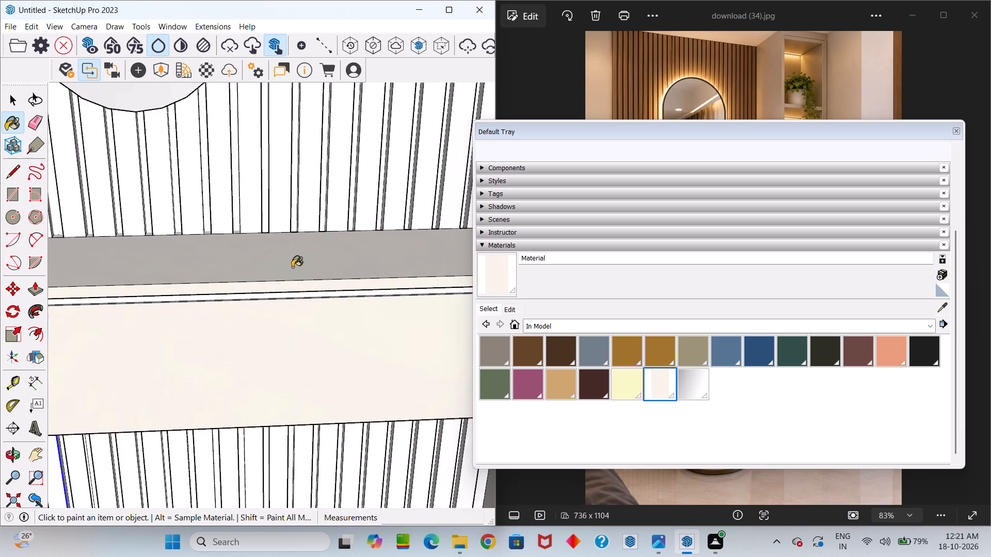
Paint the underside of the floating counter with the off-white wallpaper material.
scroll(292, 267, down, 15)
scroll(182, 291, up, 10)
middle_drag(189, 286, 215, 57)
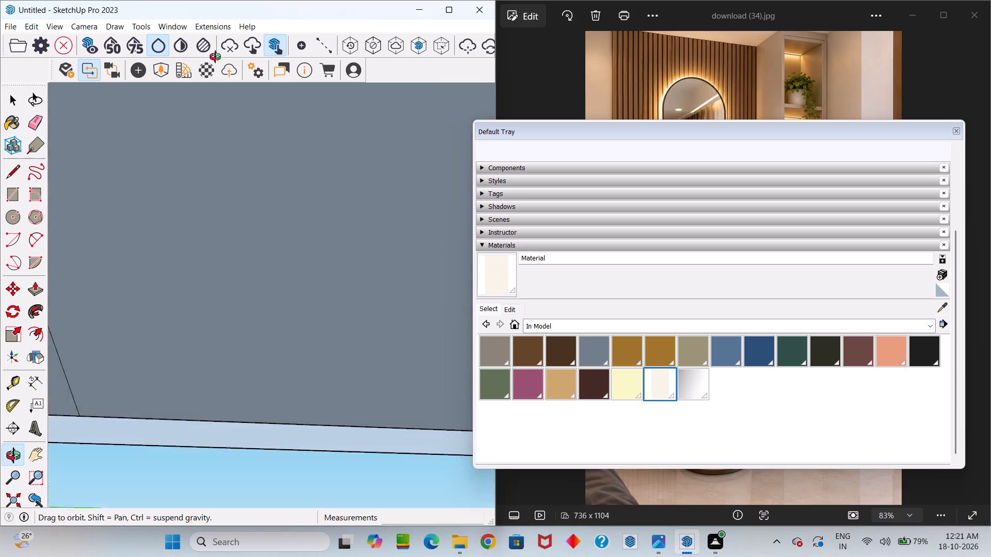
middle_drag(215, 57, 183, 123)
scroll(243, 256, up, 10)
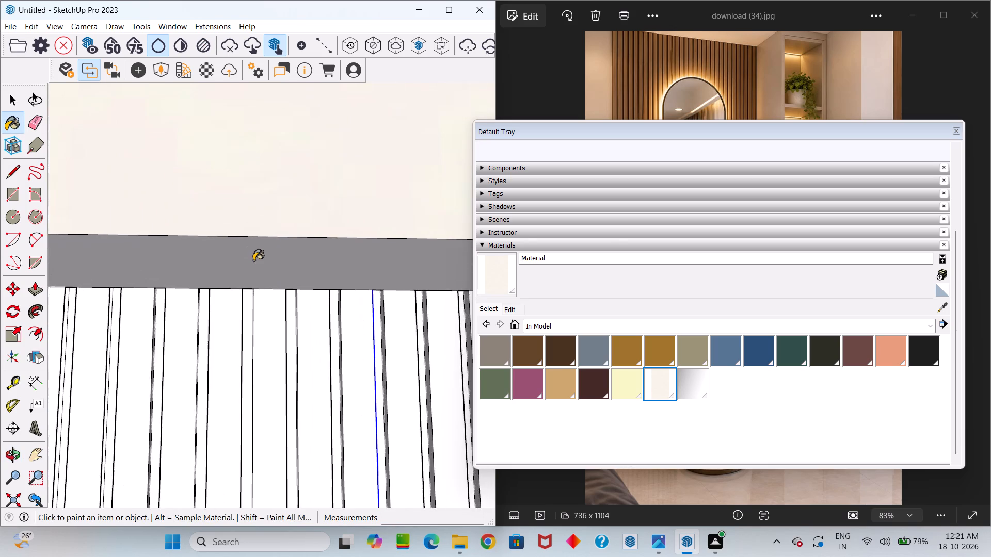
click(253, 260)
scroll(252, 273, down, 16)
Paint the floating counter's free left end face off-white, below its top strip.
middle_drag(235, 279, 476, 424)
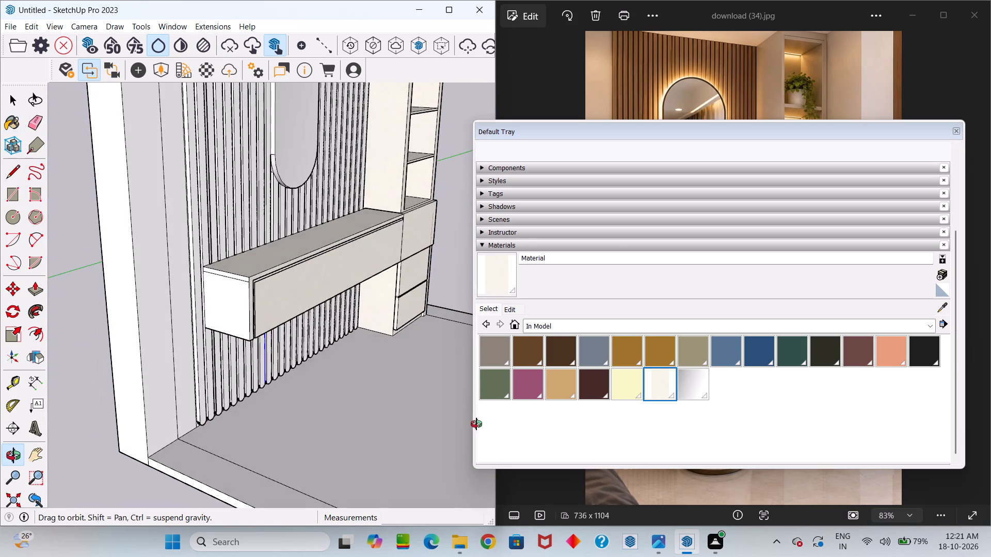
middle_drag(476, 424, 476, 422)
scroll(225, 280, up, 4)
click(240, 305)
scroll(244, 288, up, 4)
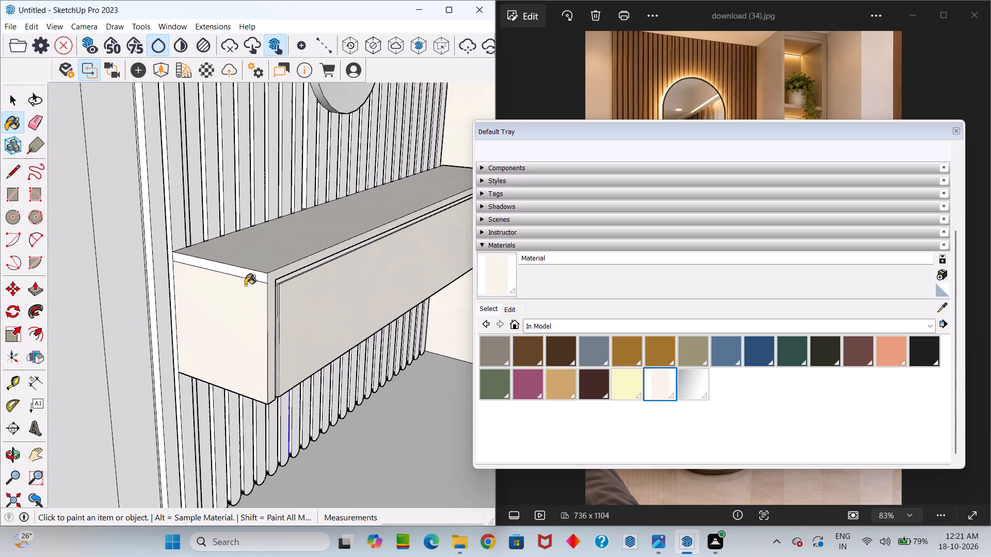
Erase the edge line separating the top strip from the rest of the counter's left end face.
scroll(249, 277, up, 4)
key(e)
scroll(246, 285, up, 4)
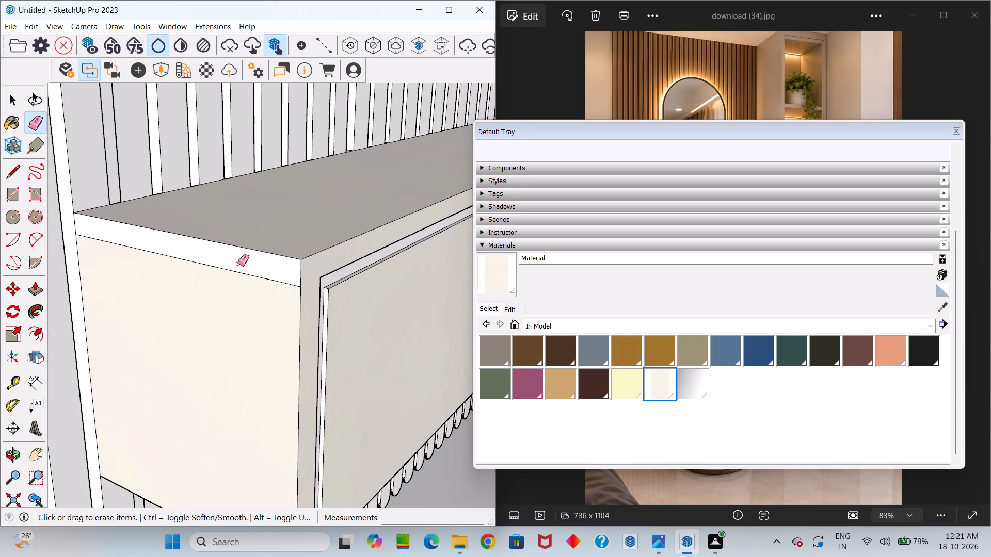
click(238, 271)
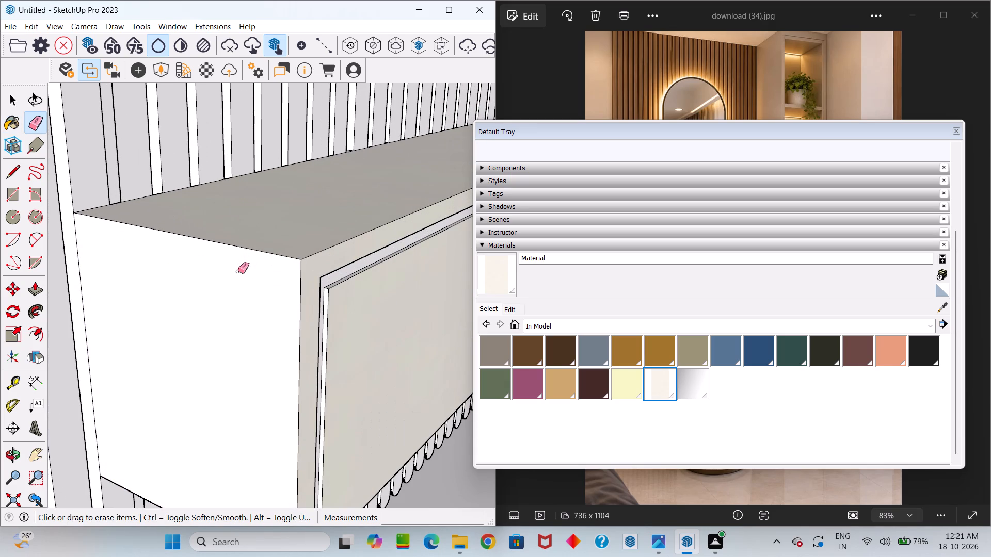
scroll(234, 296, down, 11)
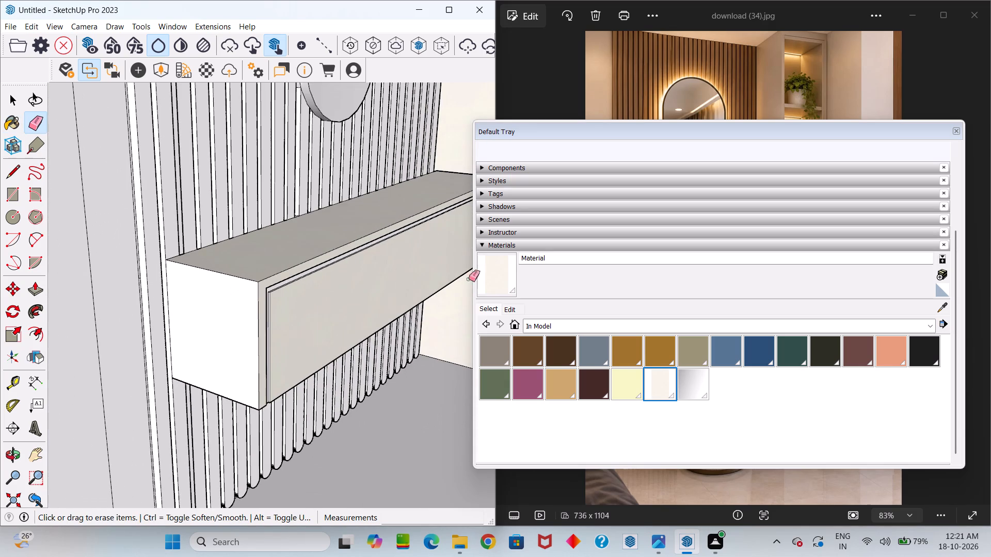
Paint the merged left end face of the floating counter with the off-white wallpaper material.
click(492, 283)
click(236, 306)
scroll(169, 361, down, 11)
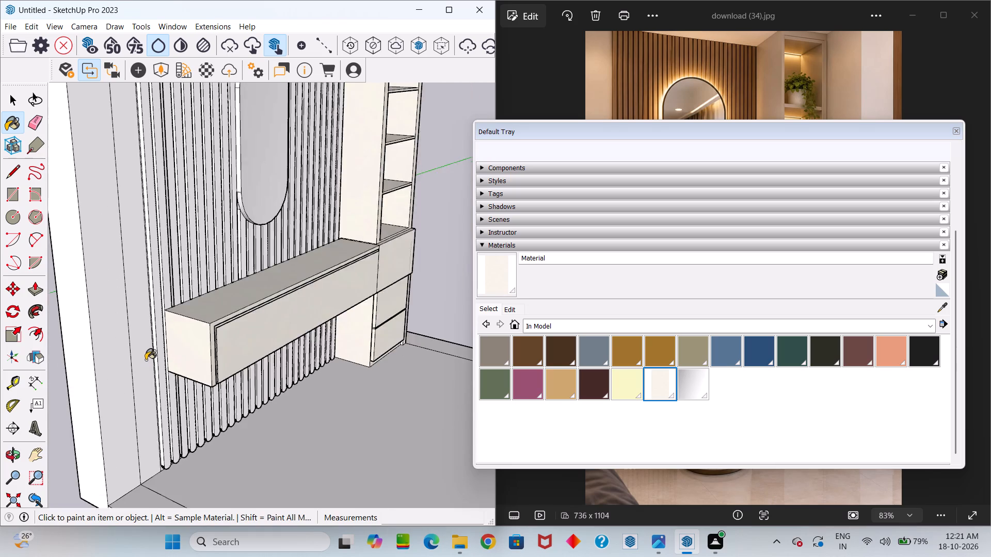
Examine the painted cabinetry, shelves and fluted wall from the front, above and close up.
scroll(146, 360, down, 4)
middle_drag(229, 323, 15, 371)
middle_drag(285, 332, 200, 243)
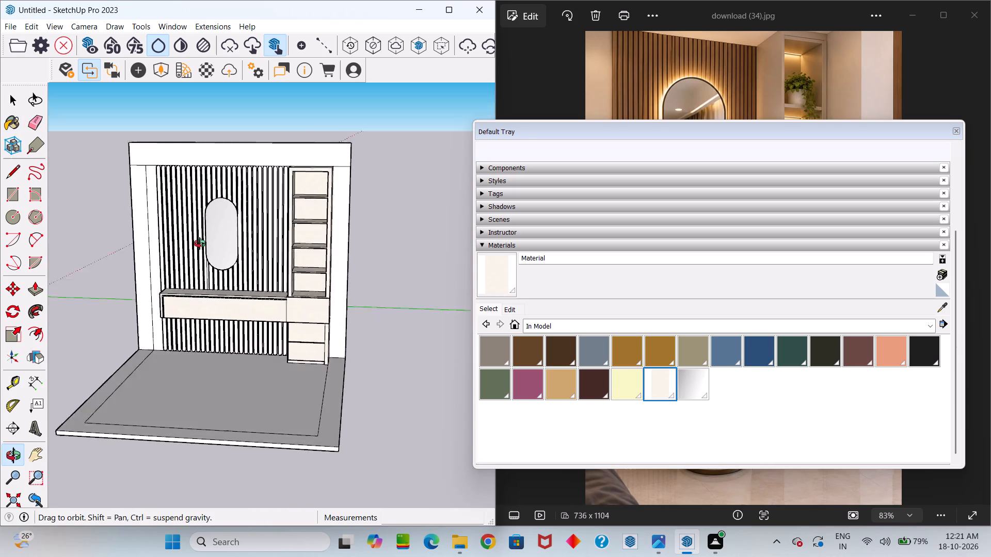
middle_drag(200, 243, 245, 235)
key(space)
scroll(247, 313, down, 5)
middle_drag(249, 304, 258, 327)
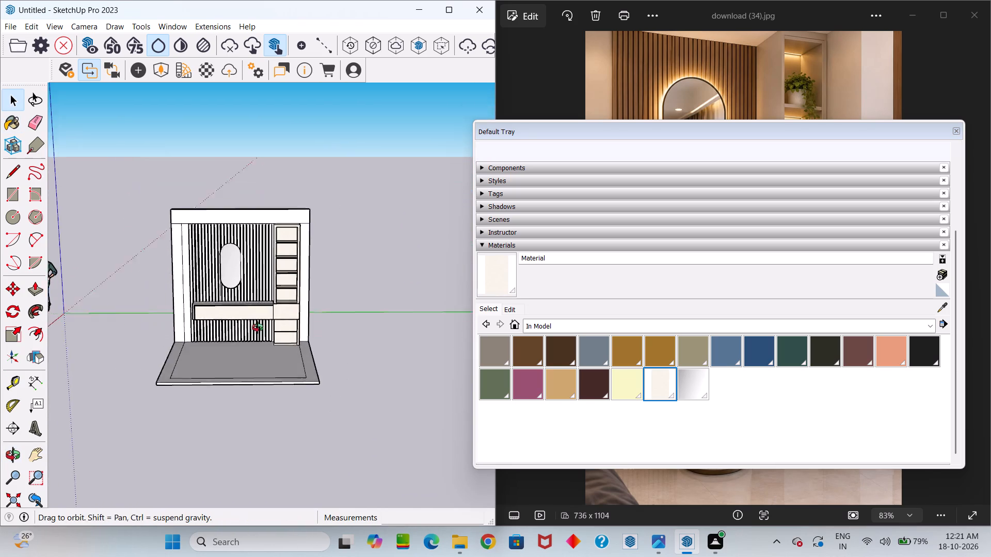
middle_drag(258, 327, 316, 458)
scroll(251, 327, up, 4)
middle_drag(250, 327, 209, 289)
drag(244, 327, 202, 280)
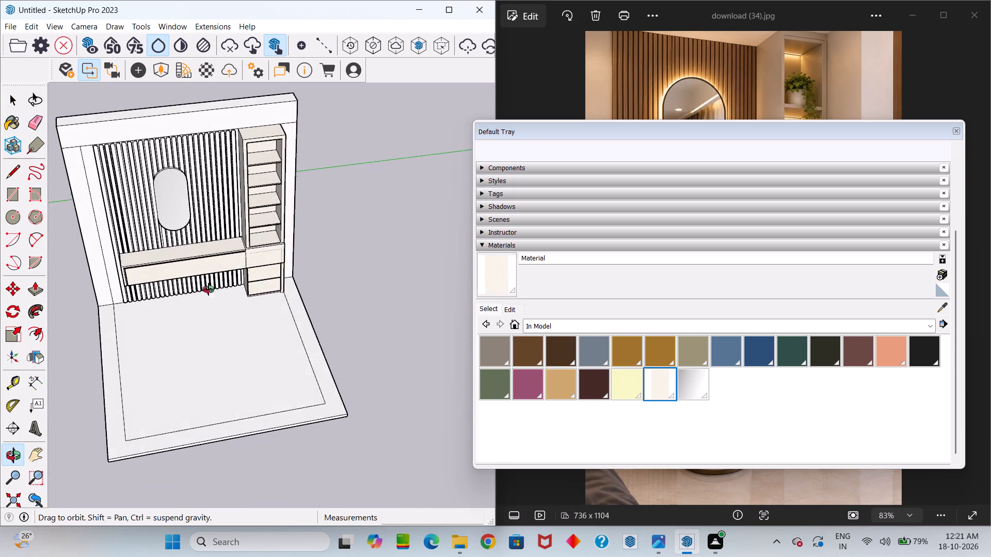
middle_drag(209, 289, 151, 260)
drag(181, 211, 230, 319)
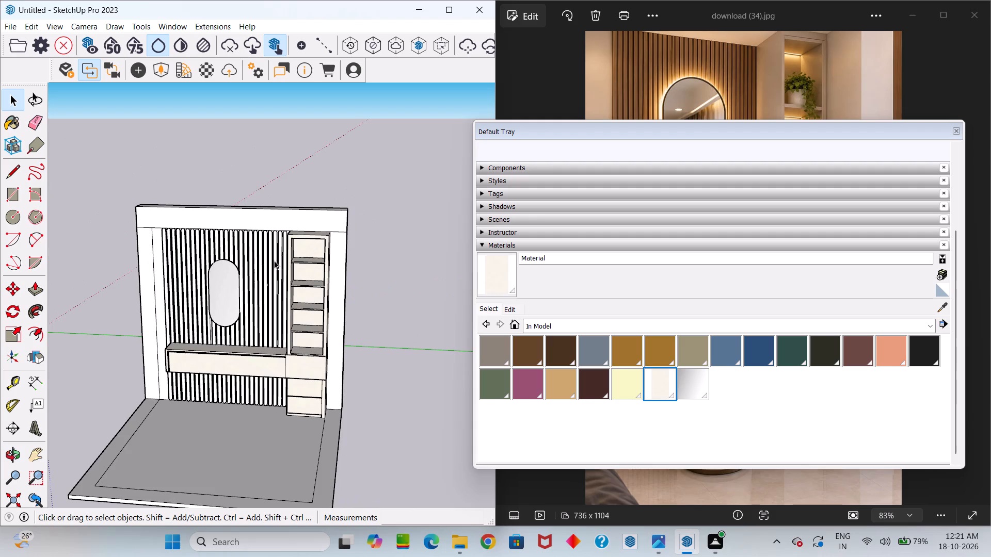
scroll(283, 260, up, 5)
scroll(329, 256, up, 11)
middle_drag(319, 236, 390, 122)
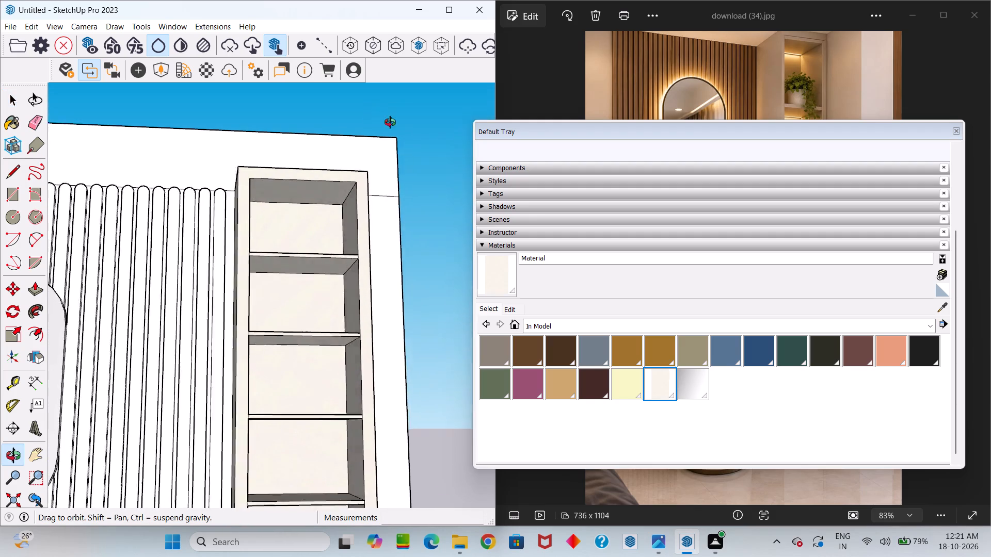
middle_drag(390, 122, 323, 281)
scroll(329, 255, down, 7)
middle_drag(309, 257, 339, 170)
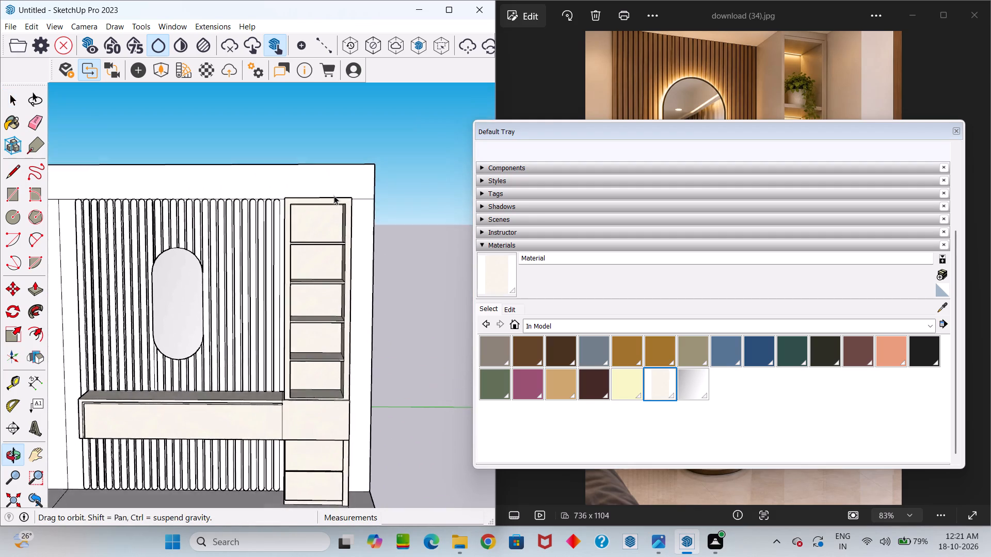
scroll(298, 253, down, 7)
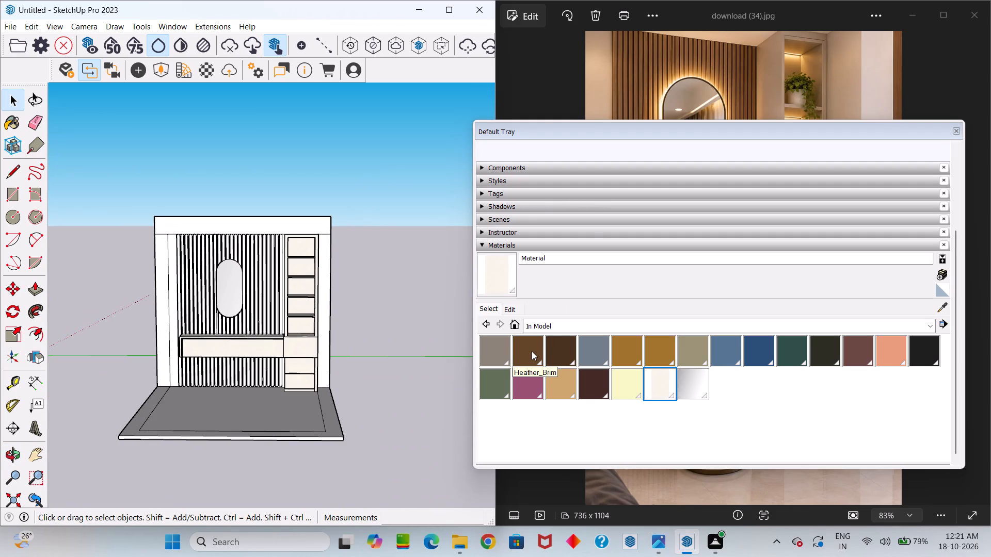
Create a new material, Material1, using the dark brown wood image "download" from Downloads as its texture.
click(944, 277)
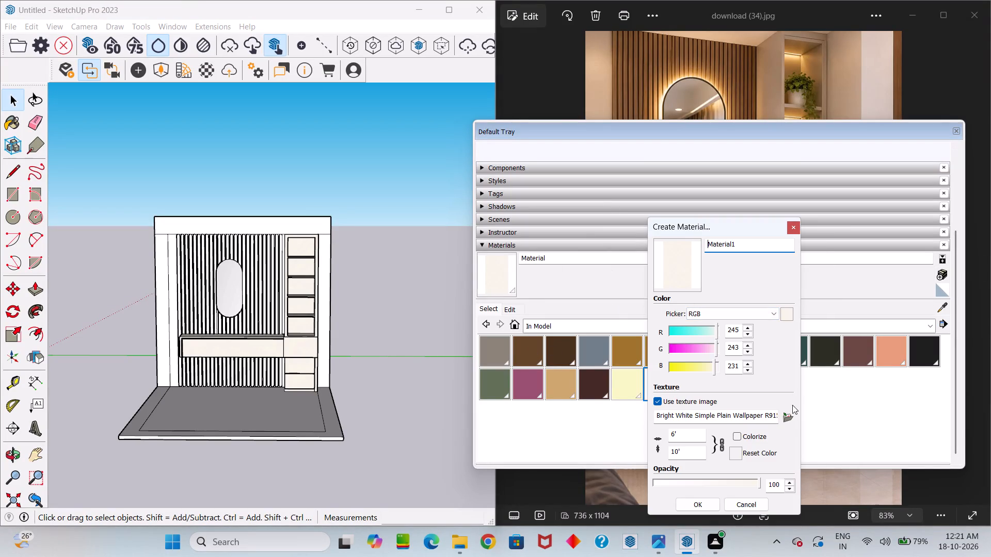
click(789, 419)
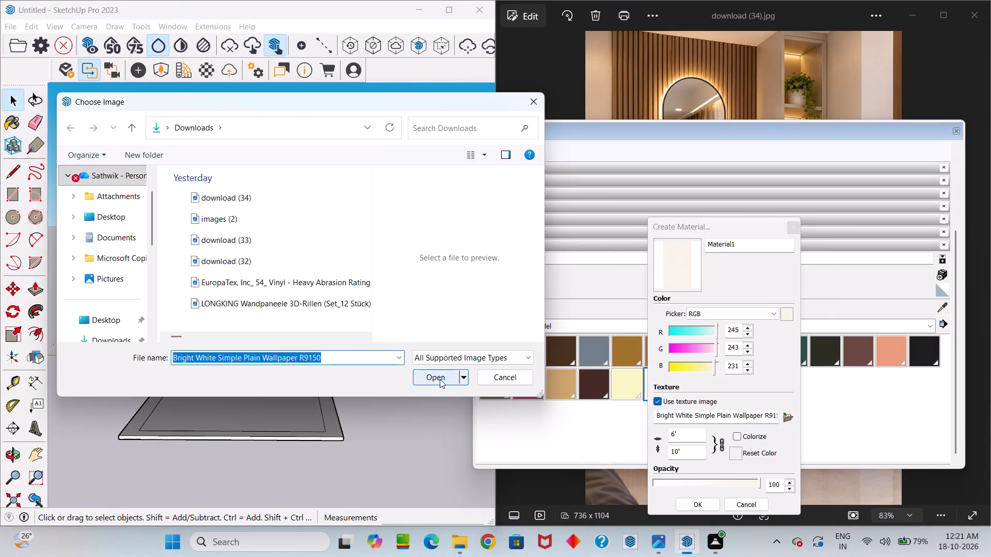
scroll(321, 280, down, 20)
scroll(321, 280, down, 6)
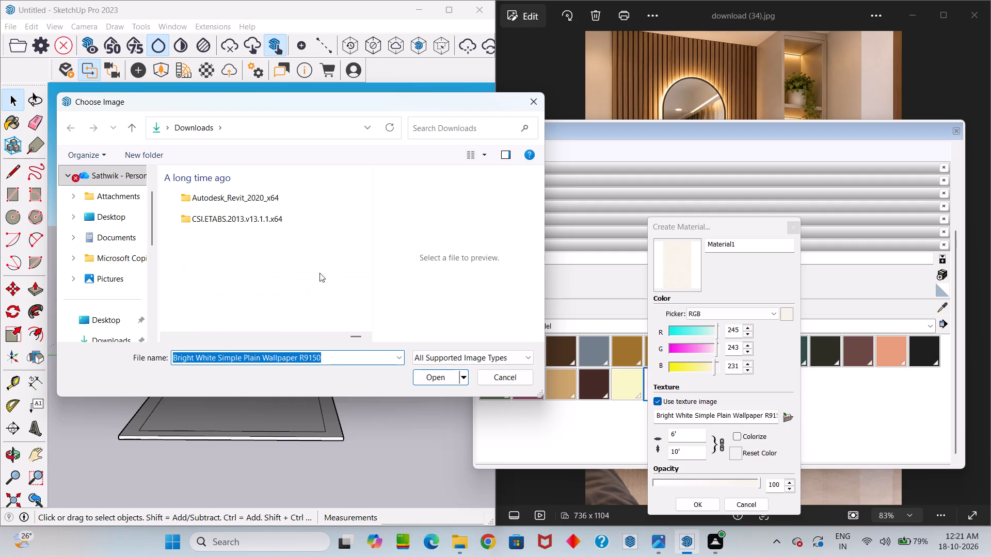
scroll(314, 266, down, 9)
scroll(293, 245, up, 3)
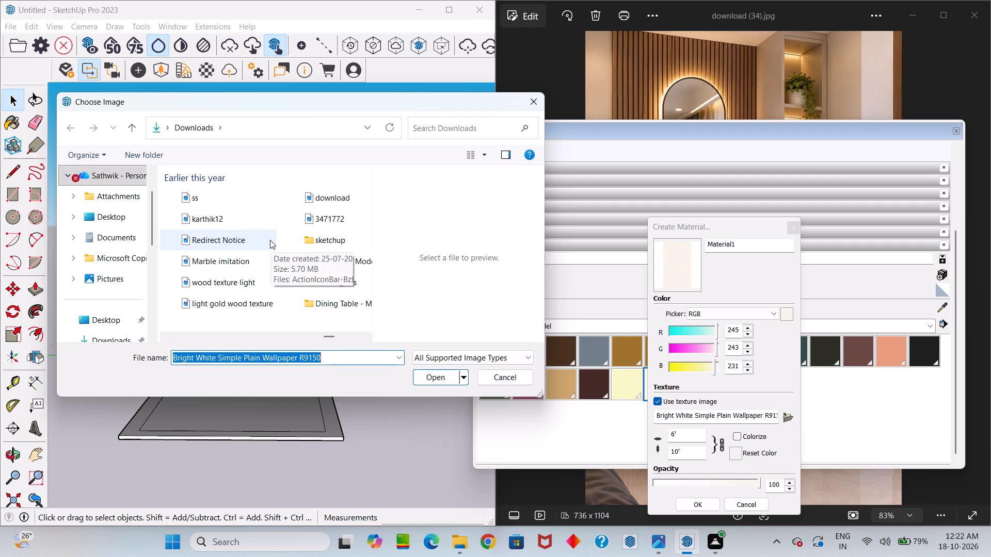
click(269, 240)
click(259, 264)
click(251, 285)
click(255, 301)
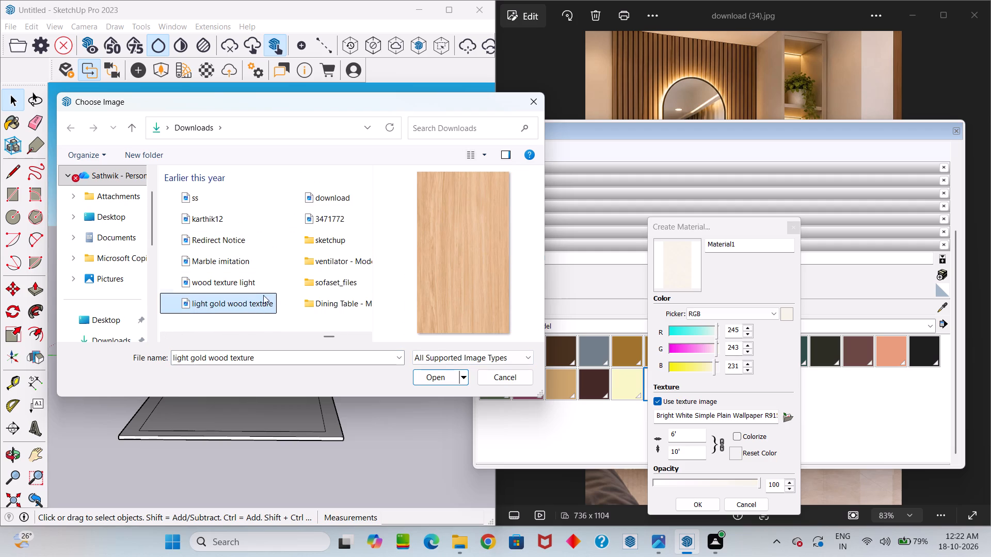
click(346, 201)
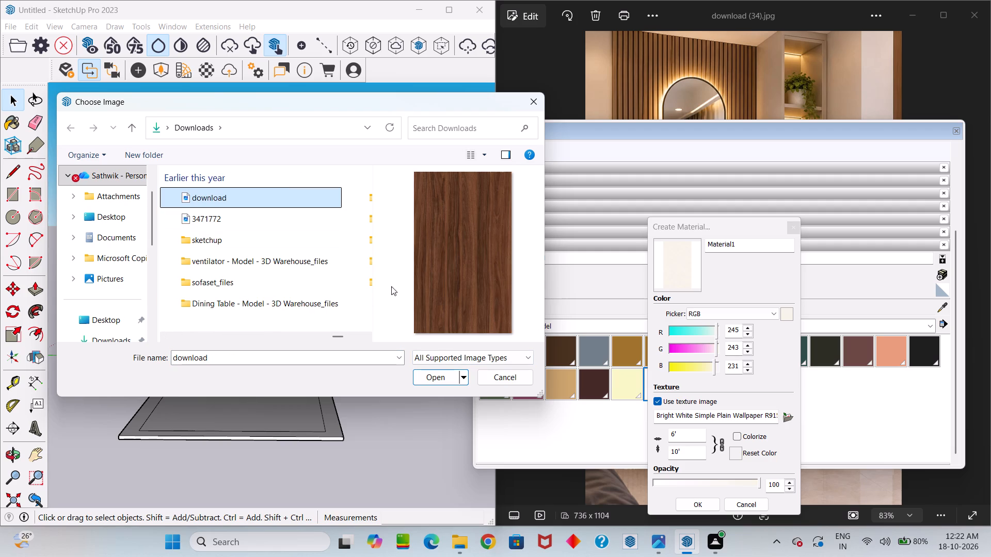
click(446, 379)
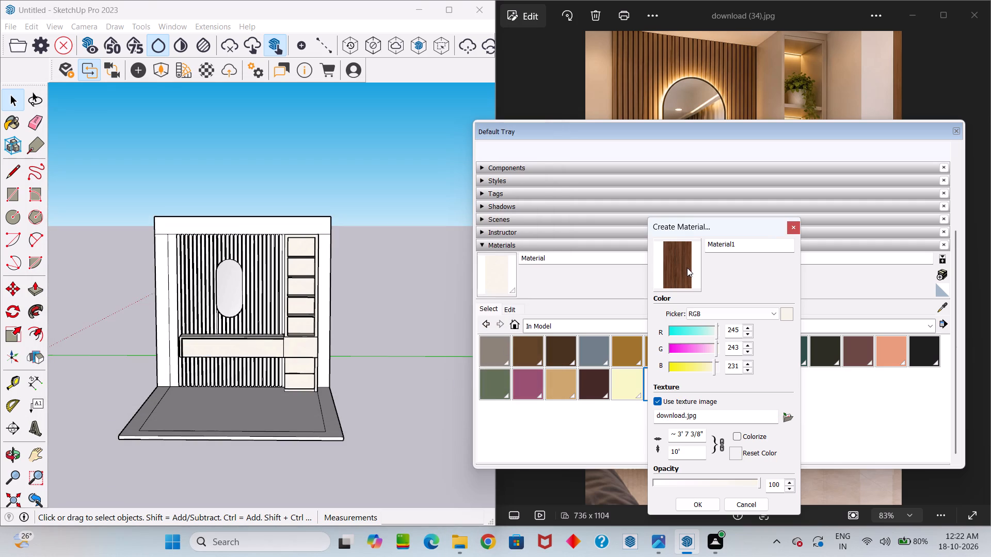
click(712, 503)
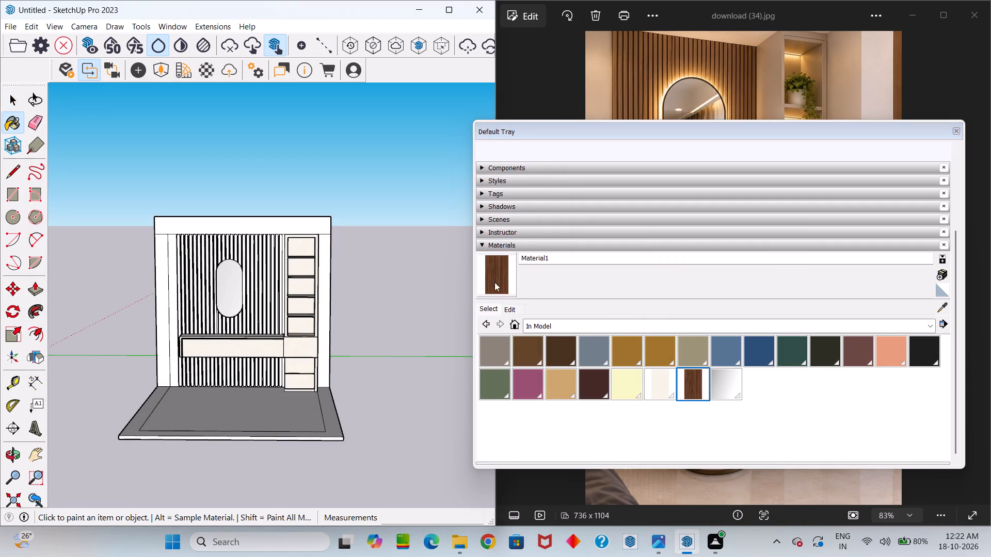
Paint the front face of the flute nearest the shelf unit with the dark wood Material1.
click(496, 277)
scroll(274, 214, up, 20)
scroll(274, 214, up, 3)
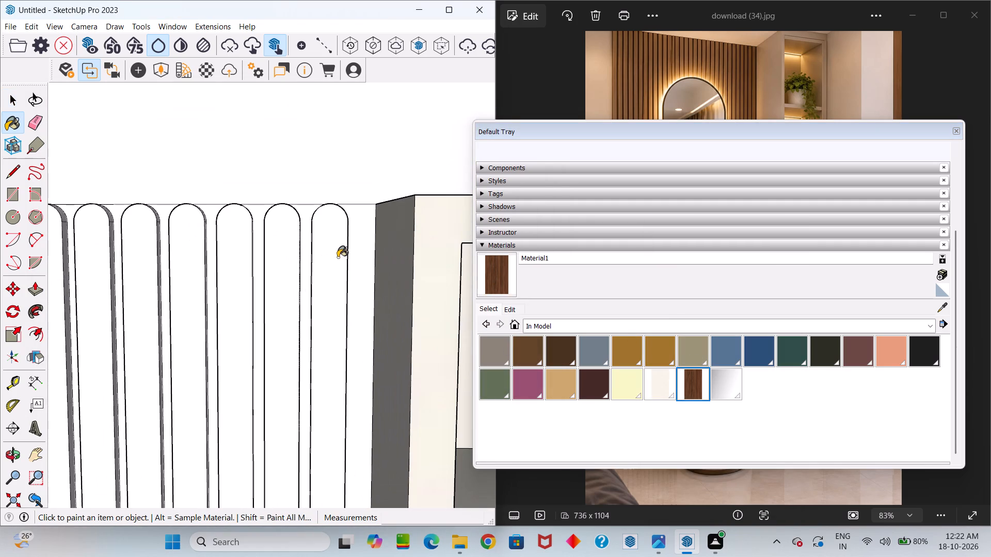
click(330, 255)
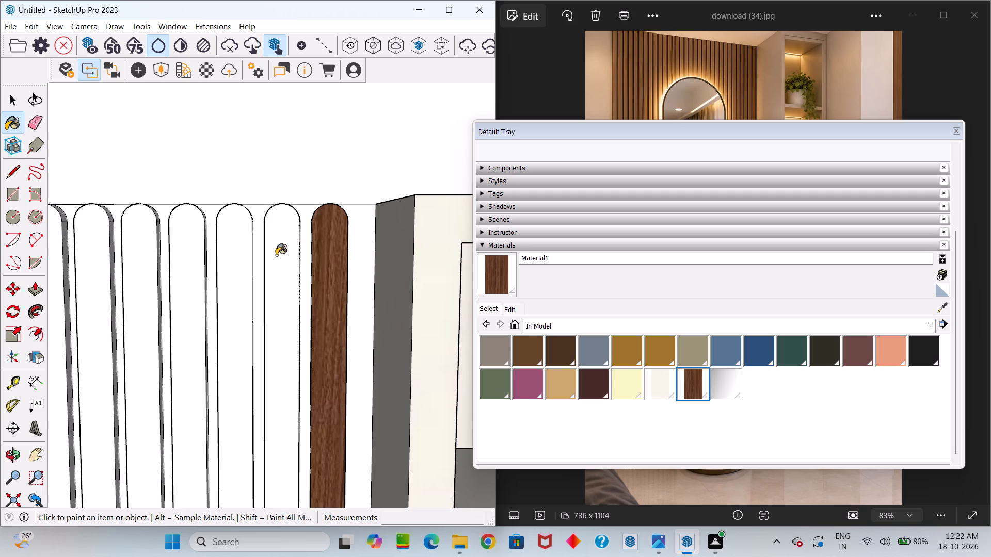
Apply V-Ray Tri-Planar Projection (Fit) to the wood texture on that flute's front face.
right_click(310, 262)
click(334, 226)
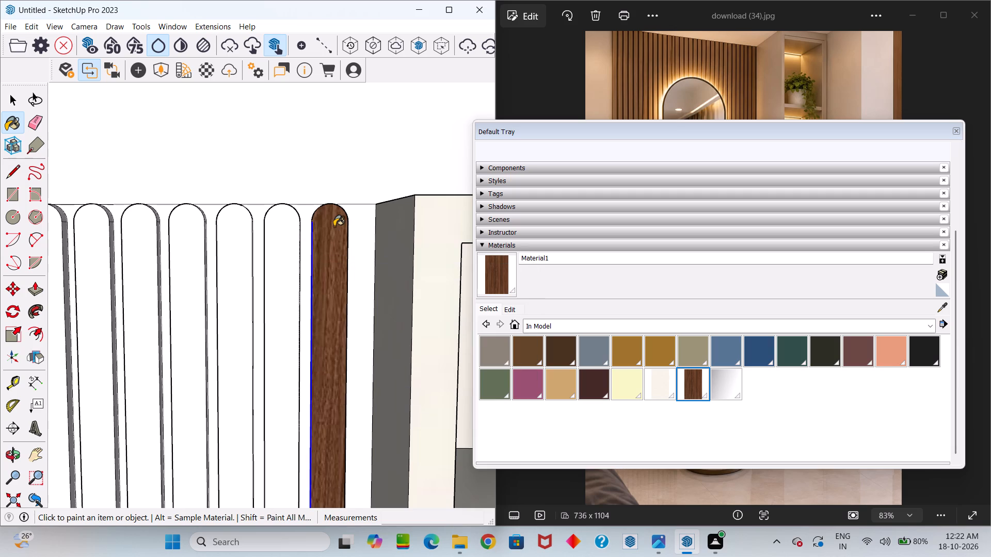
key(space)
drag(335, 239, 333, 234)
right_click(333, 239)
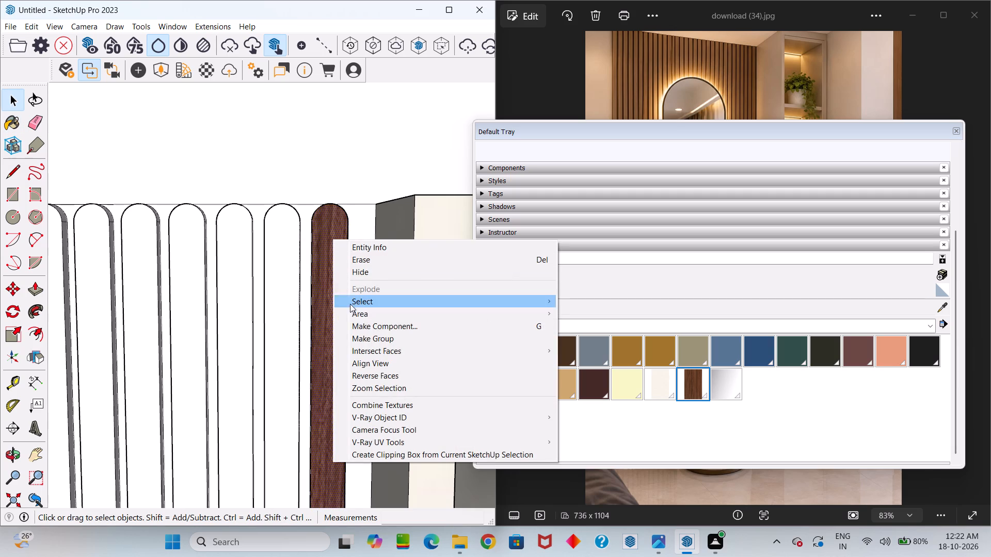
click(406, 438)
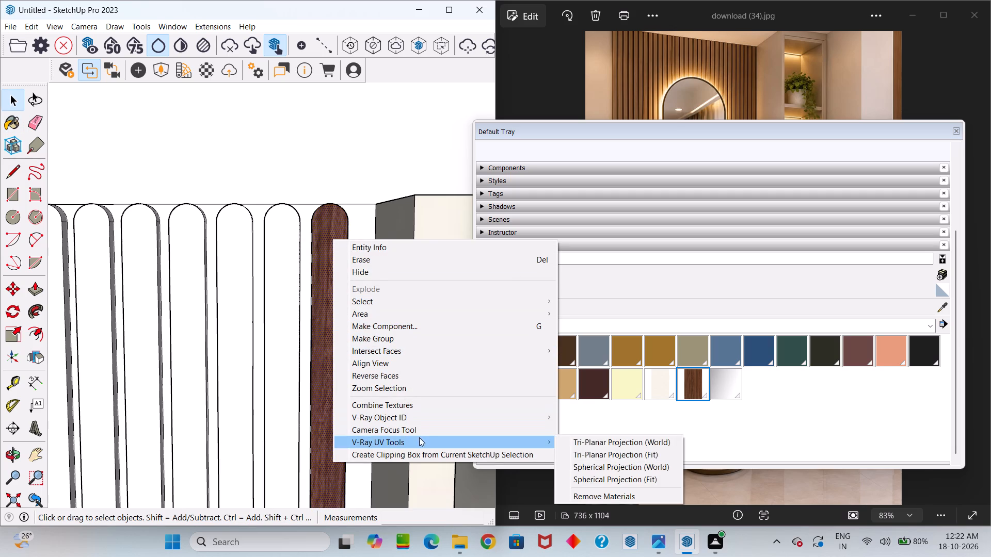
click(496, 443)
click(581, 455)
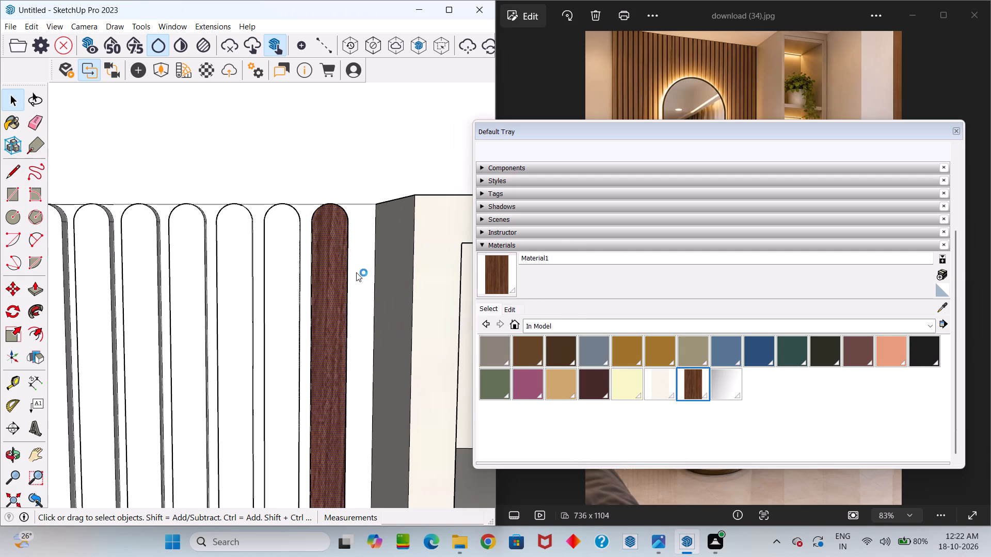
scroll(335, 255, down, 6)
click(355, 262)
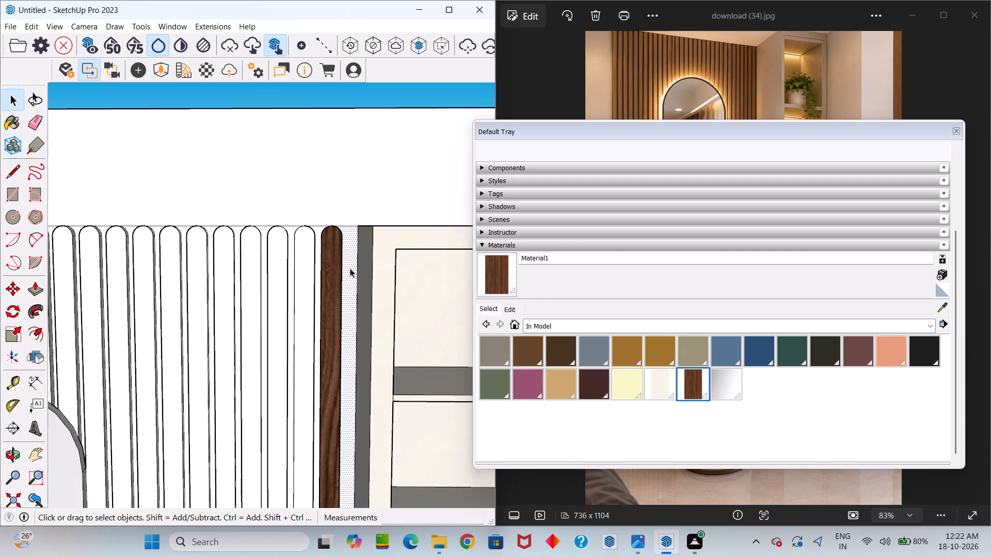
Sample the dark wood from the flute's front face and paint its rounded top faces, including the narrow middle strip.
scroll(341, 274, up, 9)
scroll(338, 283, down, 14)
middle_drag(334, 358, 332, 405)
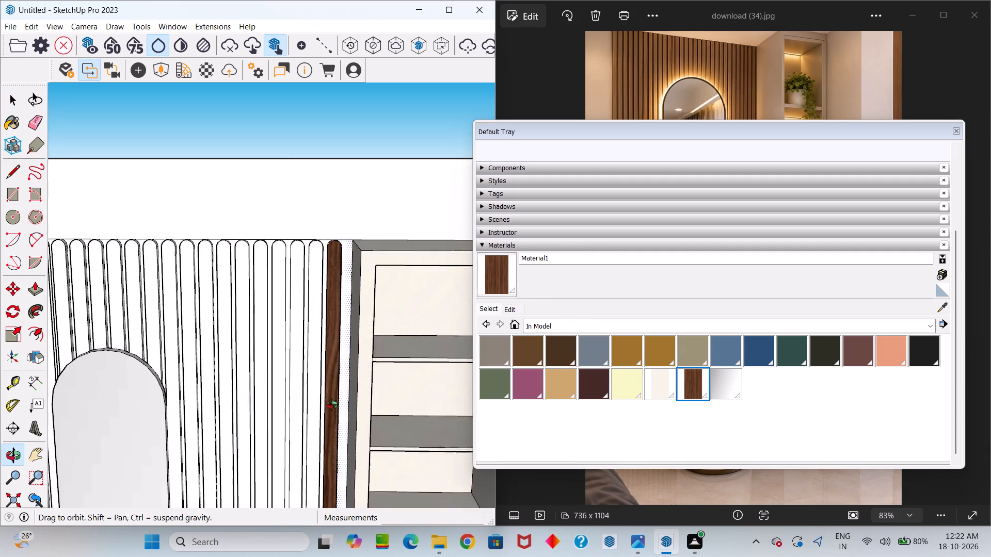
middle_drag(332, 405, 513, 521)
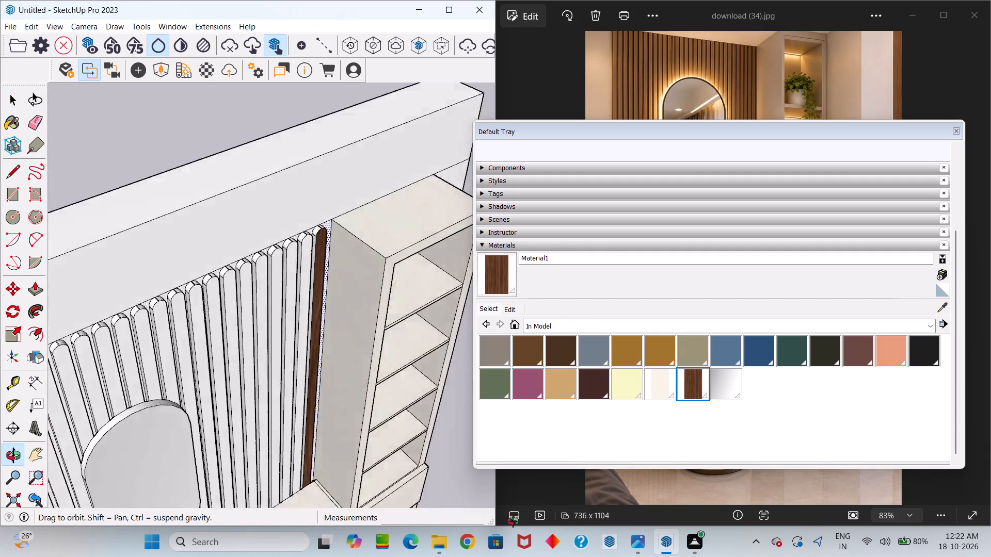
middle_drag(513, 521, 470, 460)
scroll(319, 302, up, 10)
middle_drag(324, 280, 364, 384)
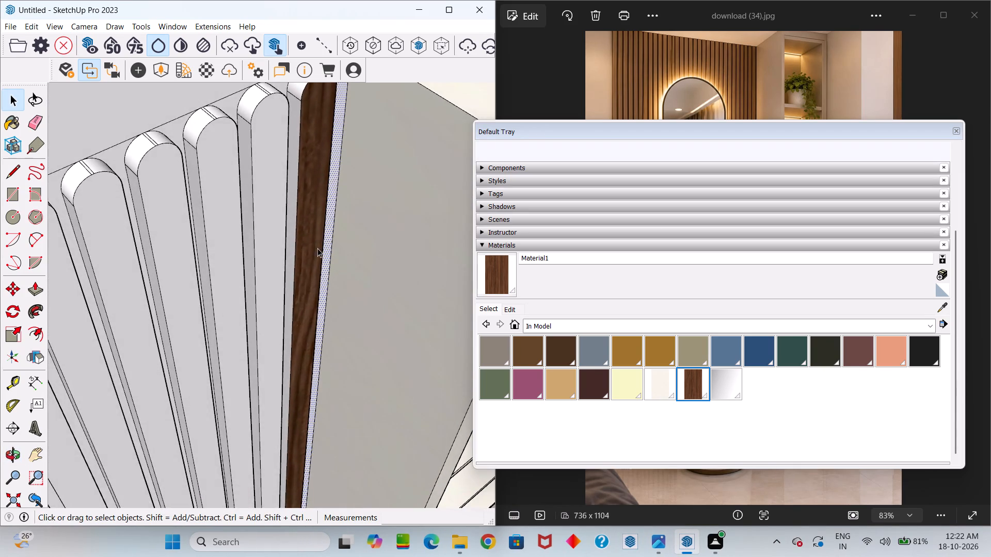
scroll(315, 217, up, 3)
scroll(313, 225, down, 13)
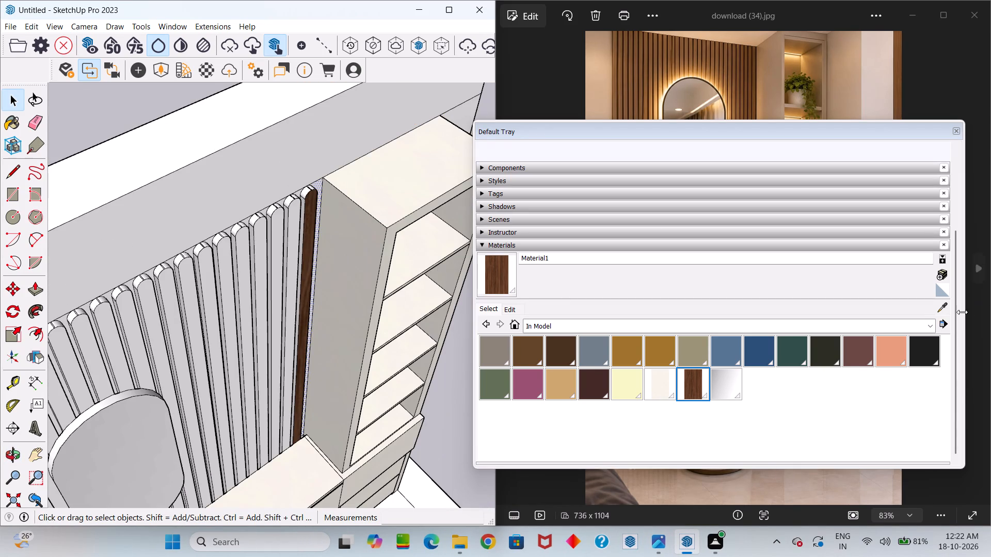
click(944, 306)
scroll(546, 181, up, 4)
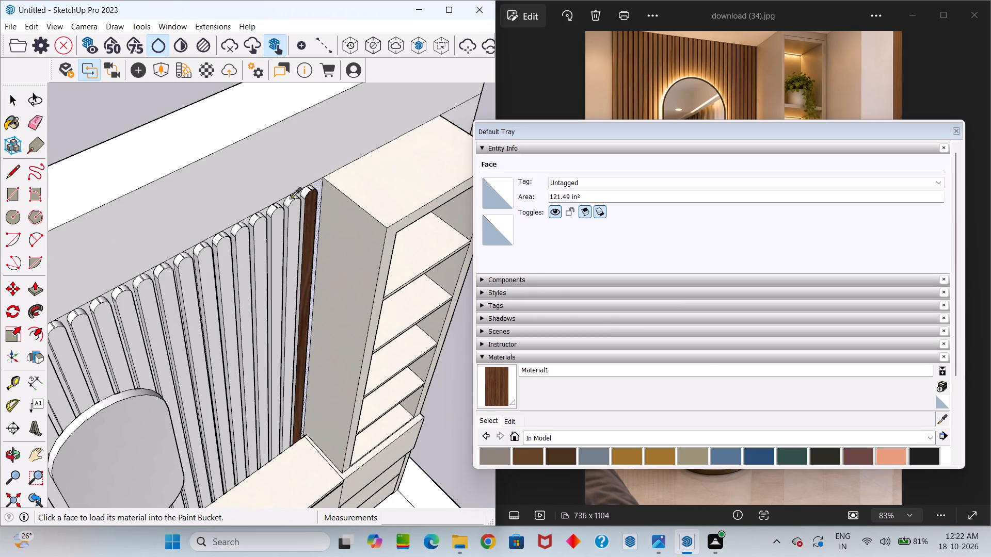
scroll(290, 197, up, 9)
click(325, 208)
scroll(318, 191, up, 9)
click(318, 184)
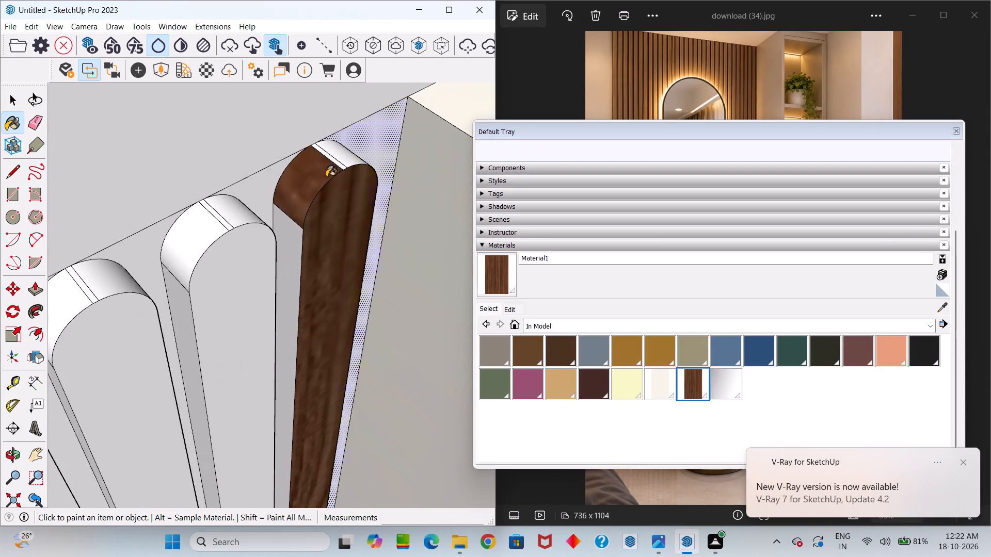
click(344, 161)
click(337, 164)
scroll(337, 168, up, 4)
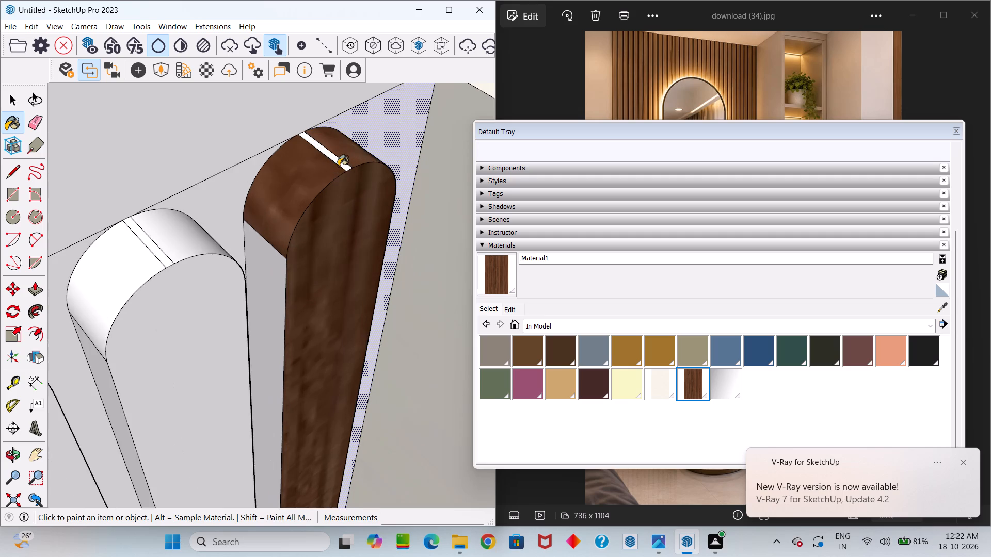
scroll(338, 166, up, 5)
click(342, 162)
scroll(329, 207, down, 4)
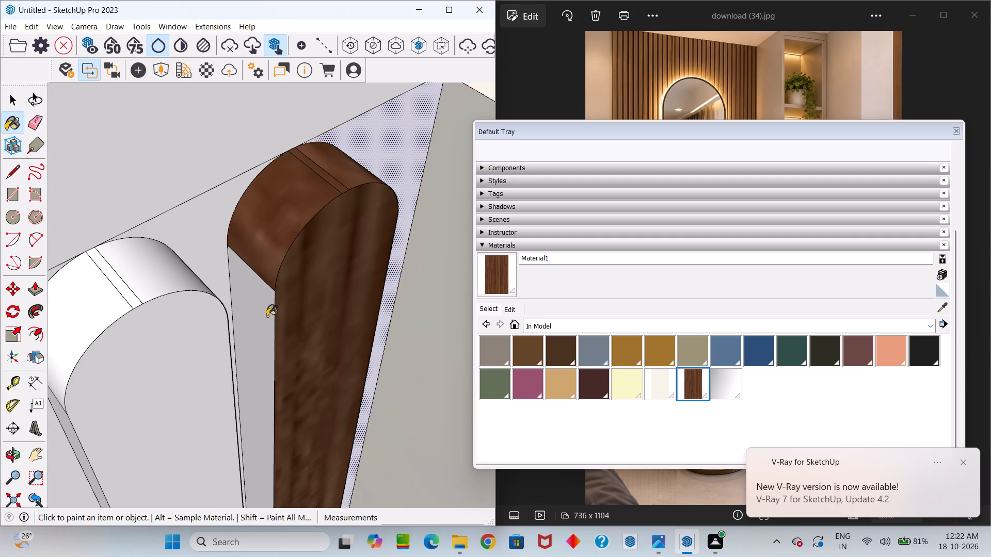
Paint both long side faces of the flute nearest the shelf unit with the dark wood.
click(263, 312)
scroll(280, 282, down, 14)
middle_drag(299, 333, 82, 398)
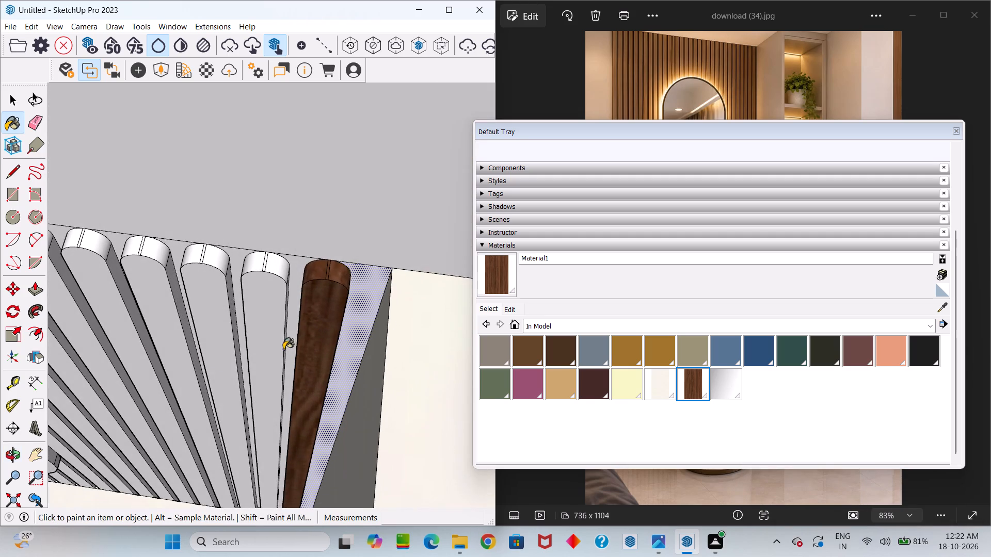
middle_drag(376, 303, 247, 349)
scroll(322, 334, up, 9)
click(353, 332)
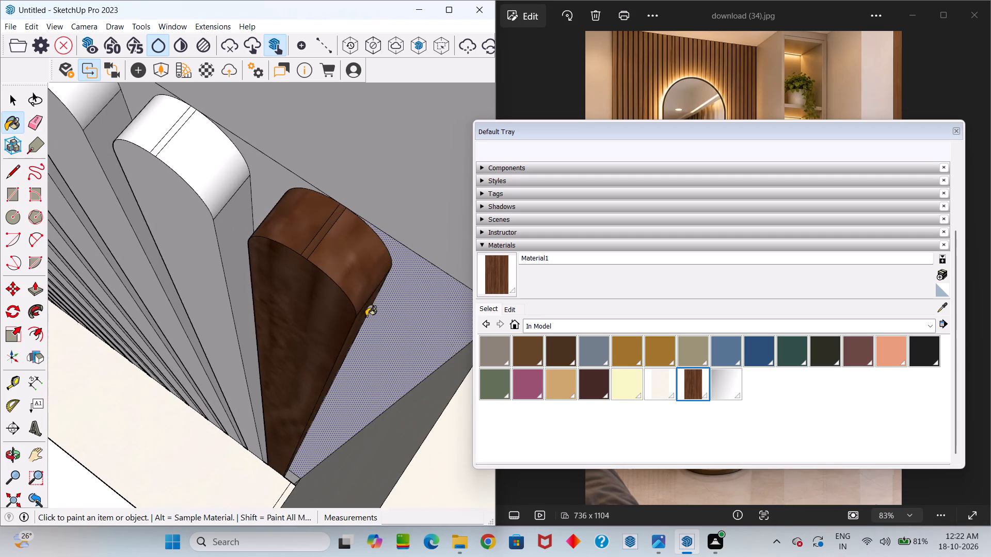
Paint the second flute from the shelf unit with the dark wood: front face, rounded top faces, long side face and narrow top strip.
scroll(366, 312, down, 7)
click(276, 267)
click(290, 244)
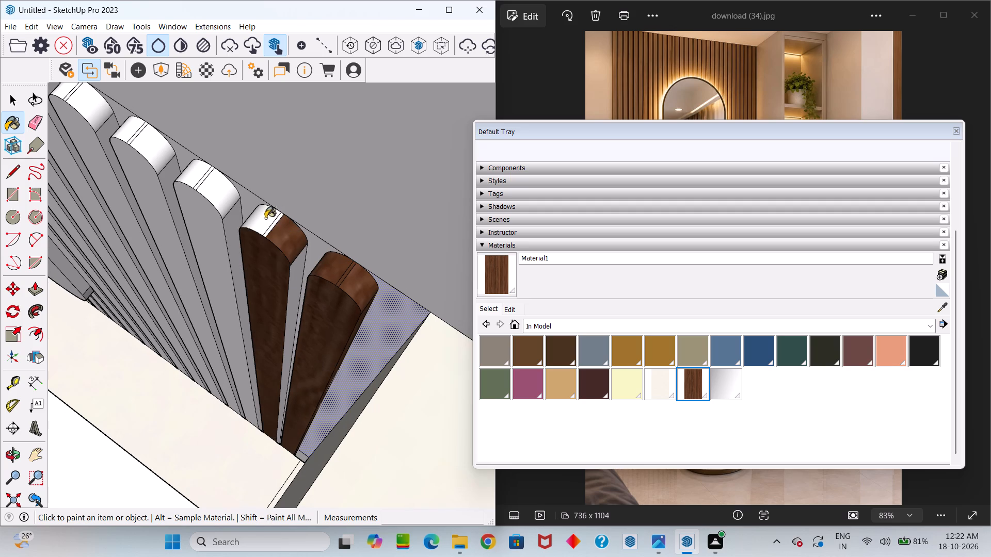
click(266, 218)
scroll(289, 274, up, 5)
click(303, 269)
scroll(276, 219, up, 5)
click(255, 174)
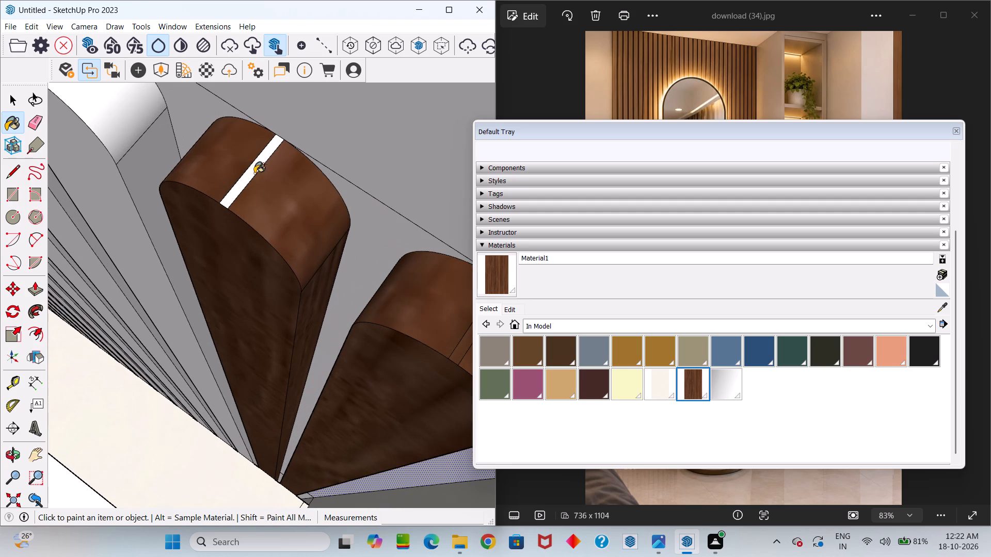
Paint the front faces of the third, fourth and fifth flutes from the shelf unit with the dark wood Material1.
scroll(253, 177, down, 20)
scroll(253, 177, down, 2)
middle_drag(249, 287, 506, 155)
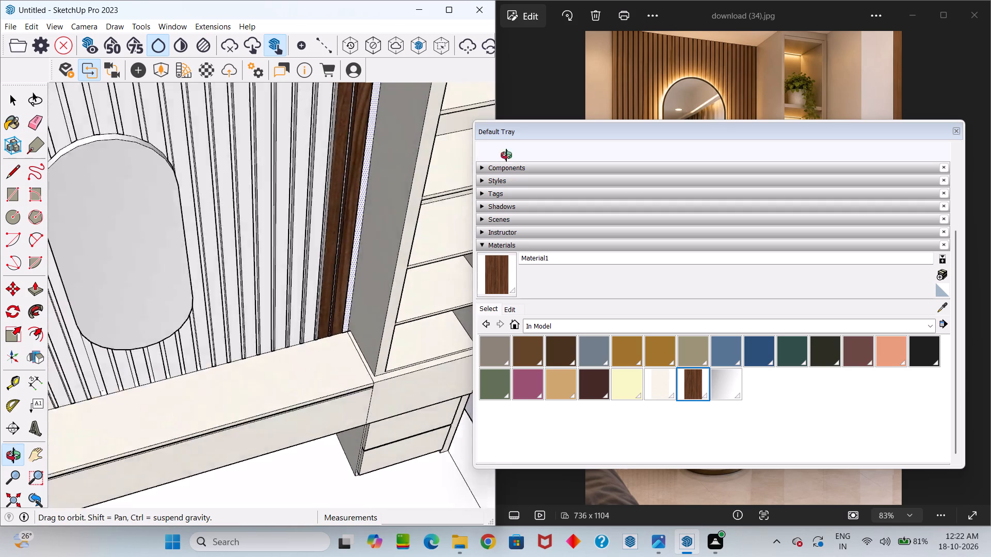
middle_drag(506, 155, 413, 162)
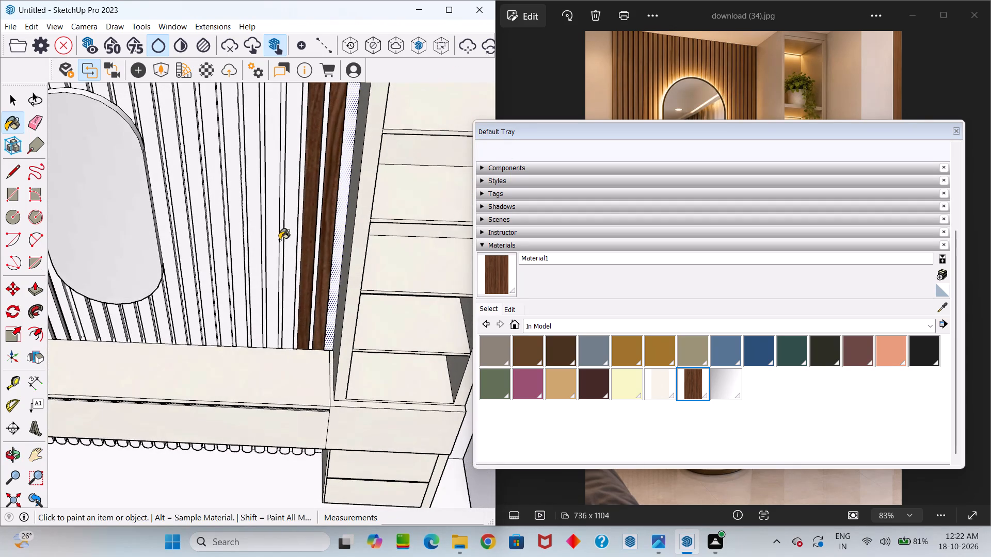
scroll(279, 240, up, 3)
click(292, 223)
click(270, 241)
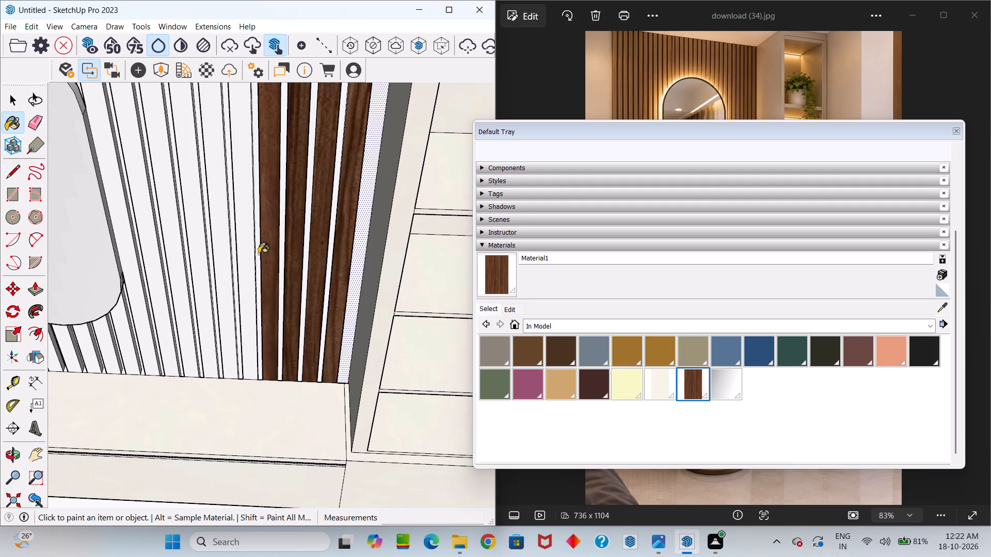
click(247, 252)
Paint the front faces of the first six flutes at the wall's far end from the shelf unit with the dark wood.
scroll(308, 243, down, 20)
scroll(308, 243, down, 6)
scroll(268, 242, up, 4)
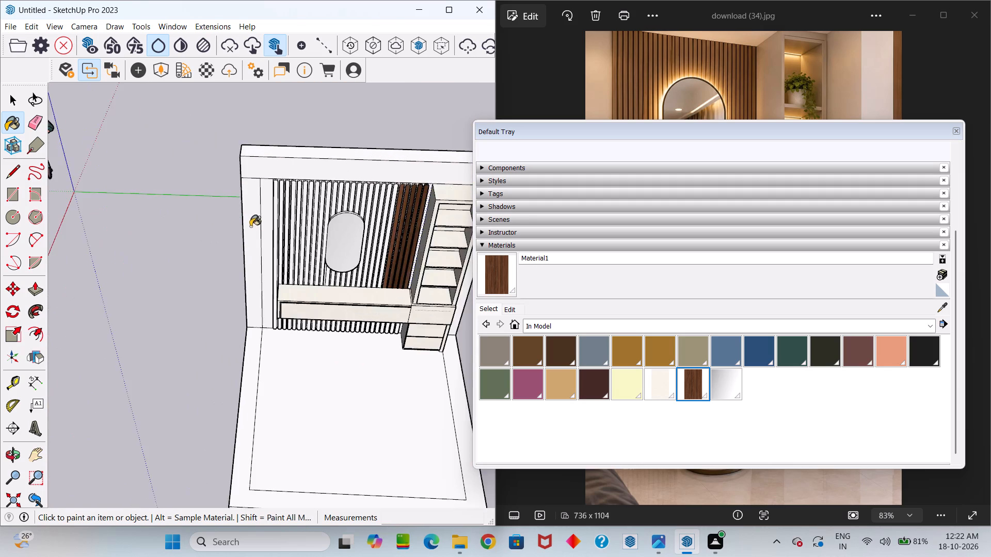
scroll(250, 226, up, 14)
click(303, 180)
click(326, 176)
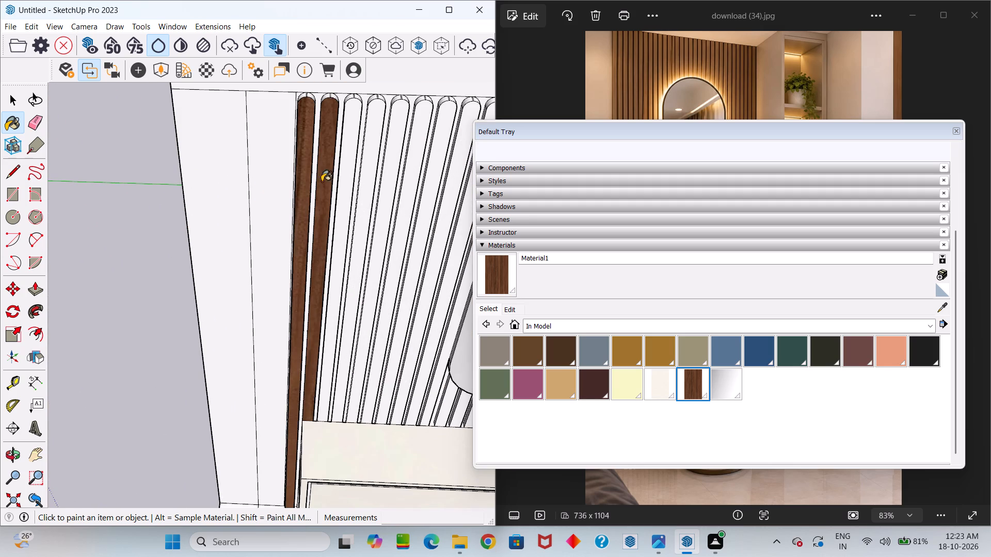
click(346, 166)
click(373, 166)
scroll(342, 201, down, 6)
scroll(382, 173, up, 3)
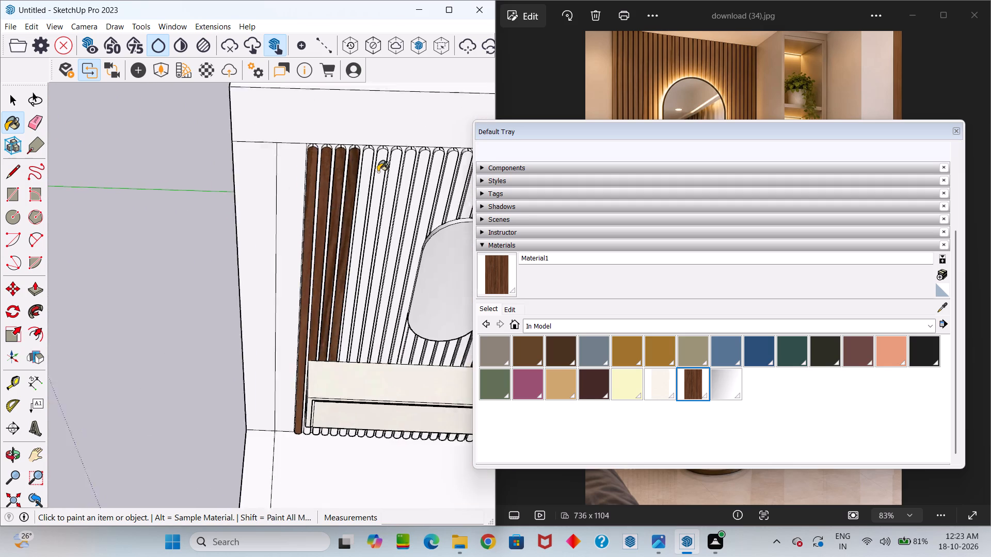
click(363, 171)
click(381, 171)
Paint the front faces of the next four flutes towards the mirror with the dark wood.
scroll(332, 205, up, 6)
scroll(305, 207, down, 13)
scroll(346, 202, up, 9)
click(327, 195)
click(350, 193)
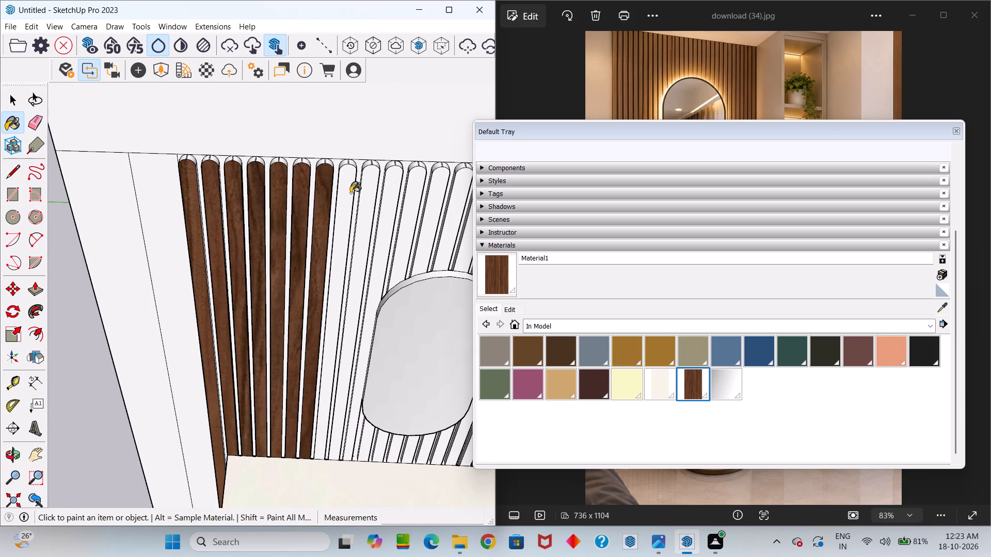
click(371, 189)
click(389, 192)
Paint the front faces of the next nine flutes, running above and beside the oval mirror, with the dark wood.
scroll(364, 205, down, 15)
scroll(350, 230, up, 7)
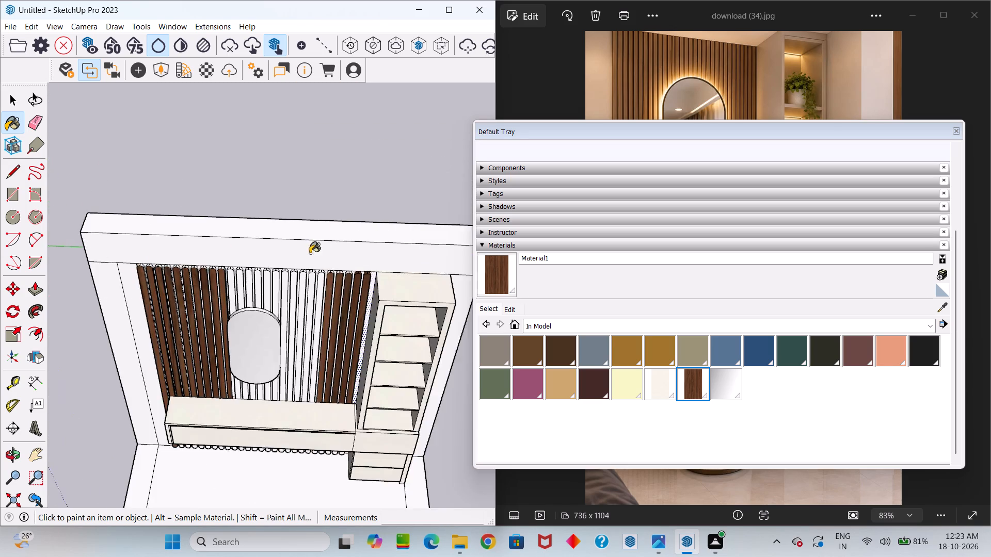
scroll(310, 253, up, 4)
scroll(202, 288, up, 4)
click(188, 287)
click(217, 282)
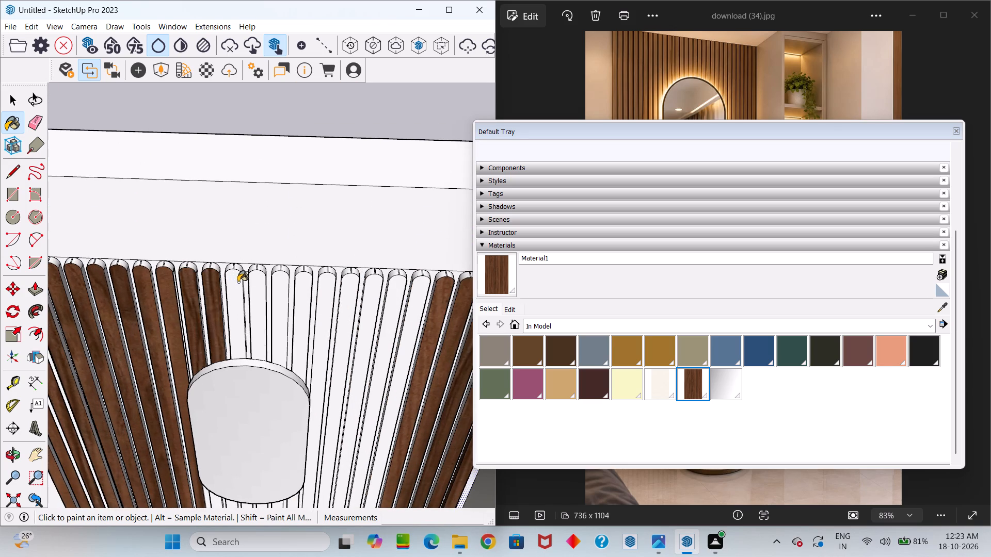
click(238, 282)
click(259, 286)
click(279, 287)
click(300, 287)
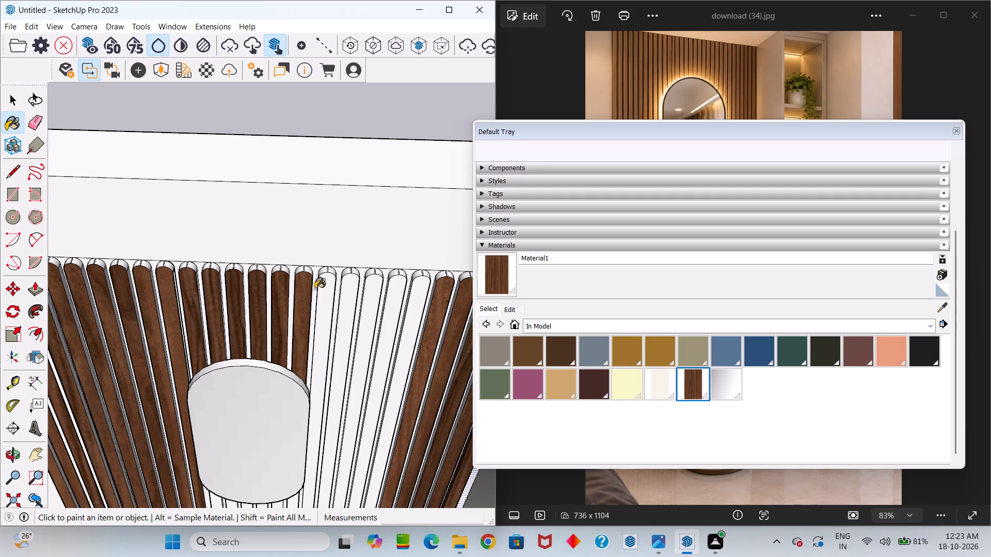
drag(325, 286, 330, 284)
click(349, 293)
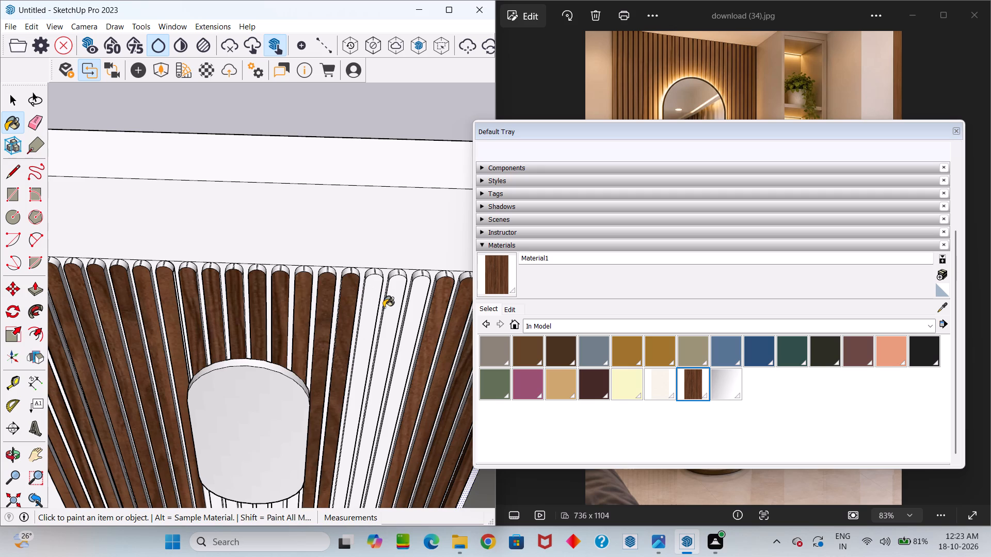
click(372, 298)
Paint the front faces of the last two white full-height flutes between the mirror and the shelf unit with the dark wood.
scroll(332, 423, up, 6)
middle_drag(334, 428, 234, 370)
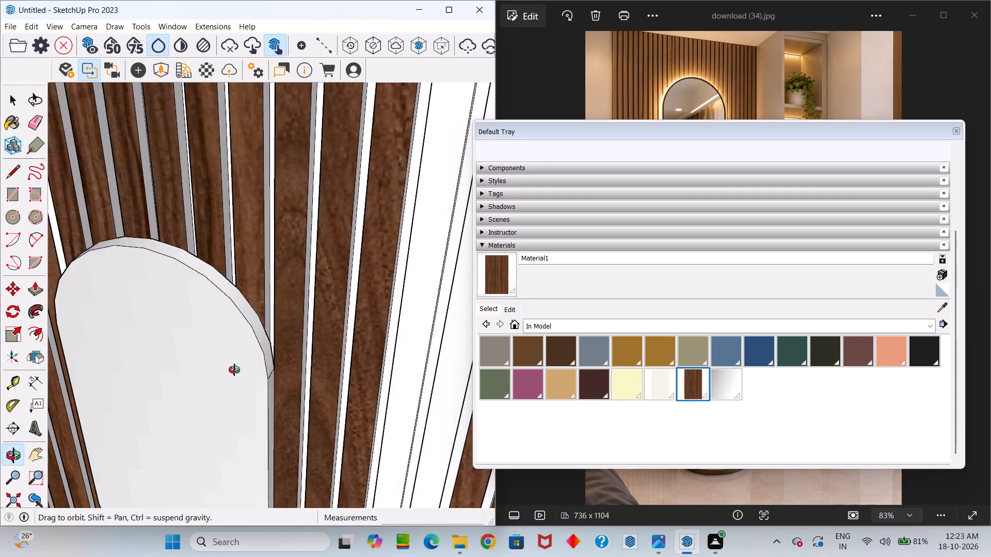
middle_drag(234, 370, 330, 378)
scroll(205, 399, down, 6)
scroll(364, 306, up, 2)
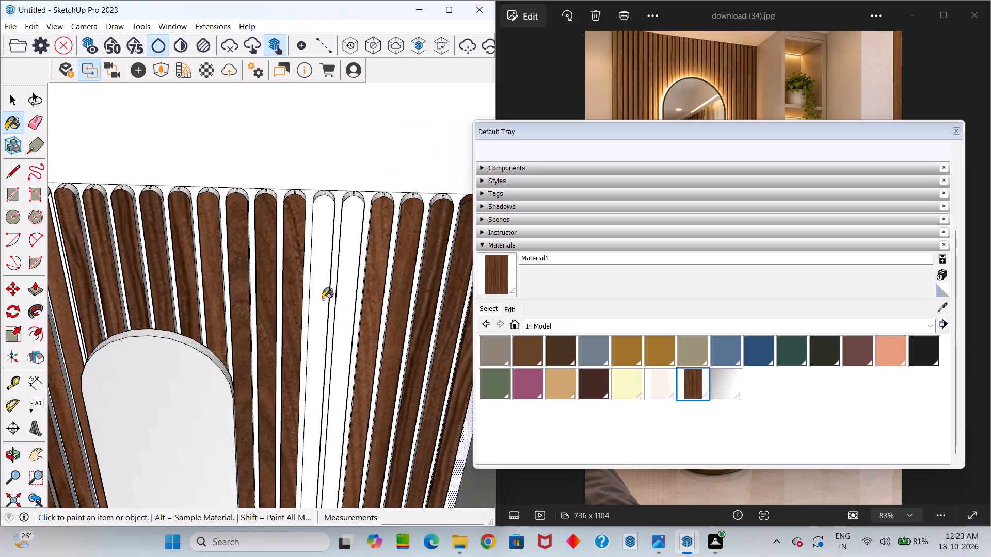
click(321, 279)
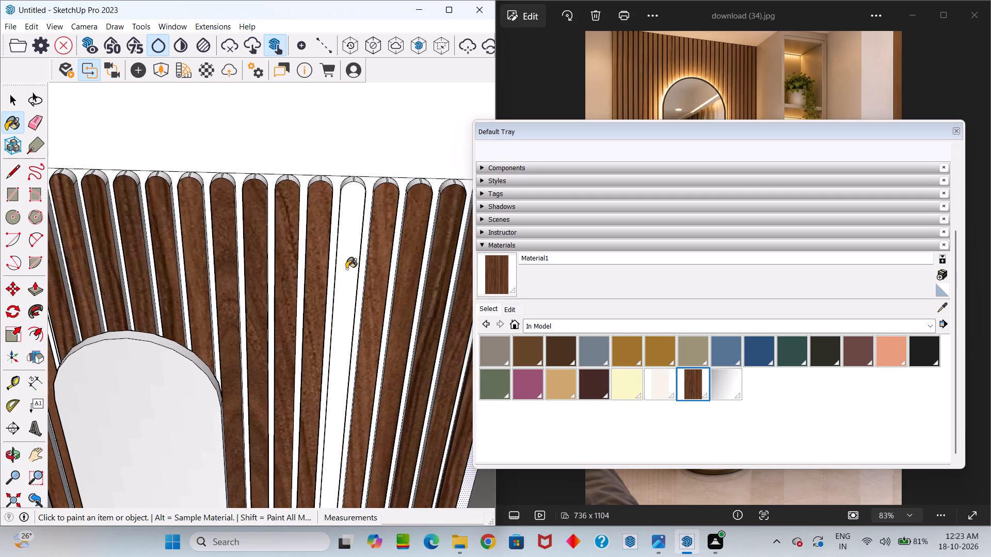
click(348, 268)
Paint the lower fronts of five flutes below the floating counter, starting beside the already wooden end flute, with the dark wood.
scroll(351, 271, down, 20)
middle_drag(353, 308, 355, 236)
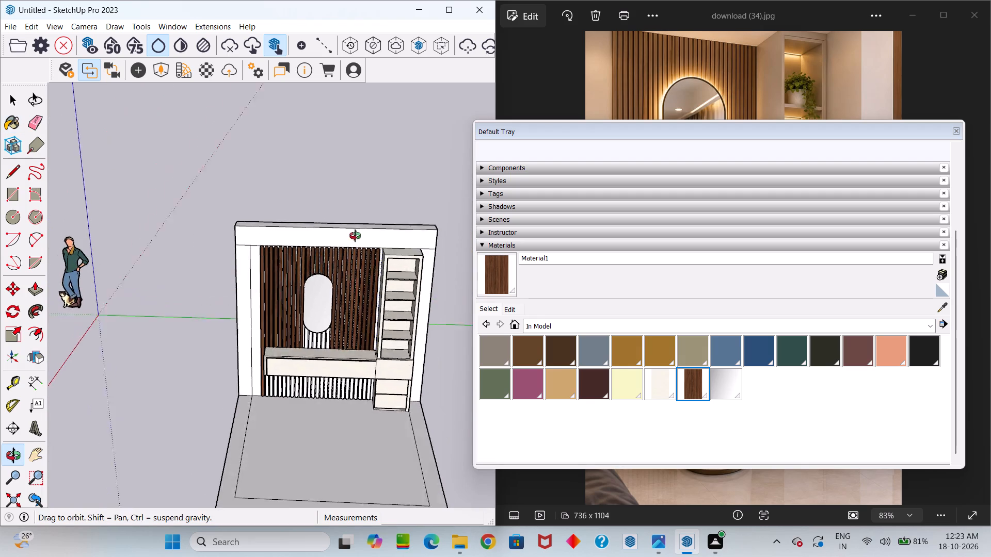
middle_drag(355, 236, 364, 220)
middle_drag(281, 378, 282, 298)
scroll(267, 412, up, 9)
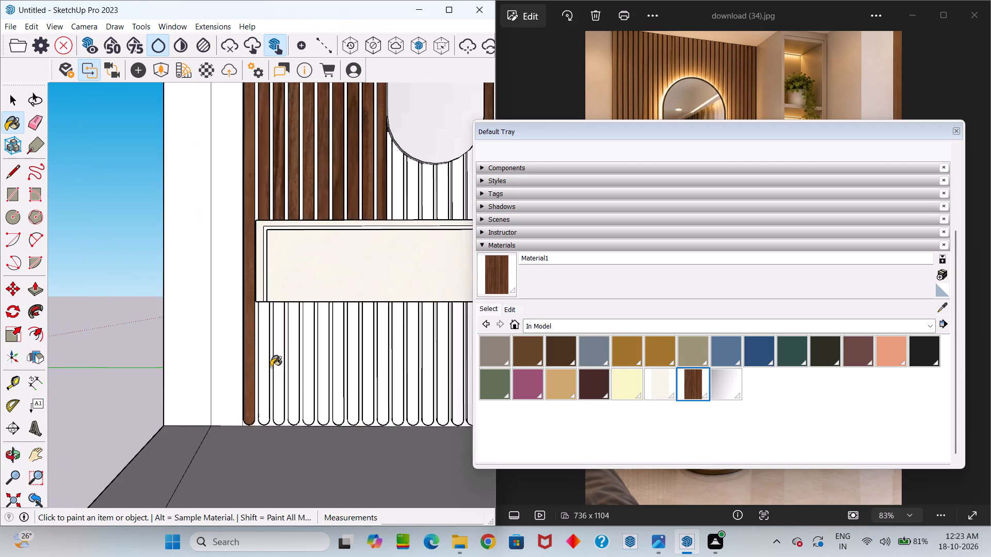
scroll(271, 367, up, 7)
click(262, 359)
click(287, 354)
click(314, 343)
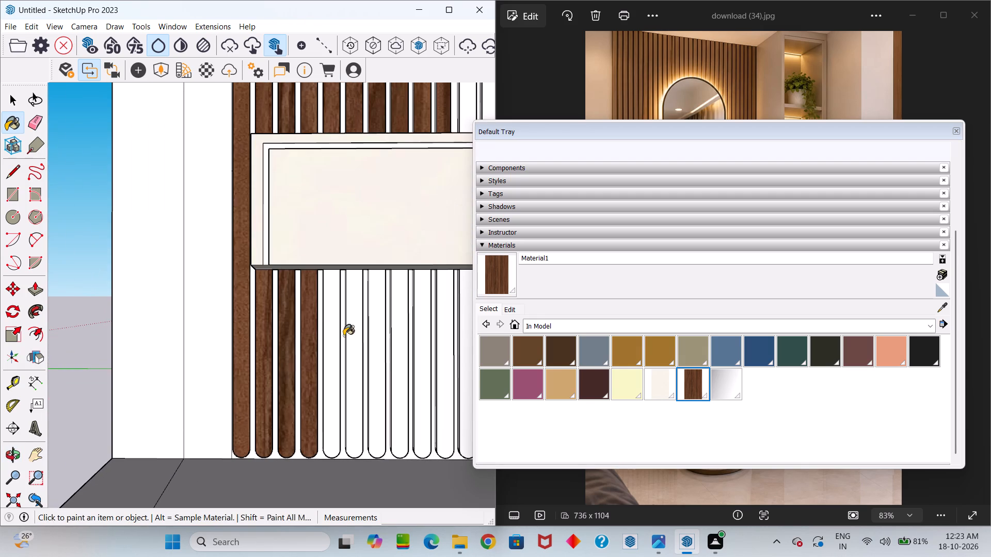
click(332, 334)
click(355, 334)
Paint the lower fronts of the three flutes below the counter nearest the drawer unit with the dark wood.
scroll(313, 349, down, 14)
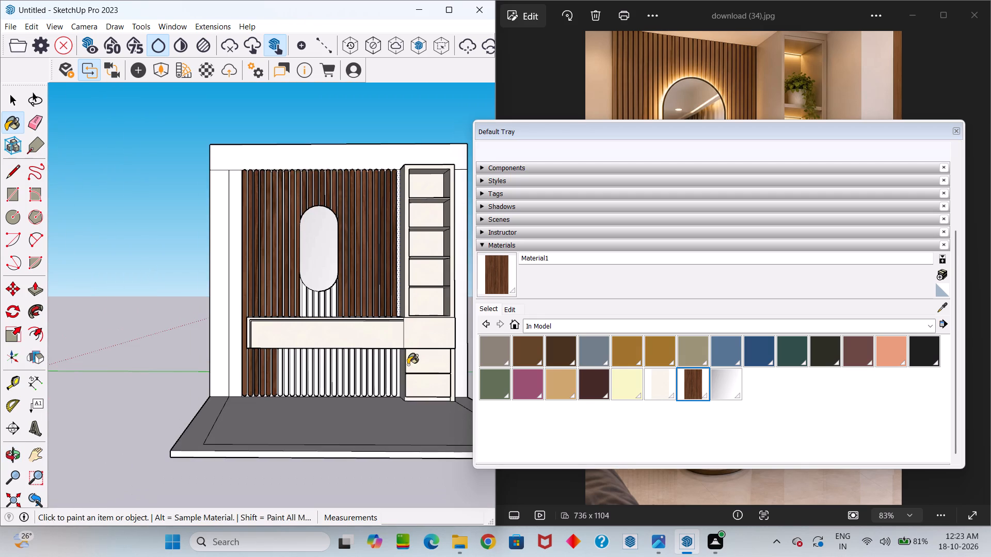
scroll(400, 375, up, 14)
click(381, 365)
scroll(367, 390, down, 7)
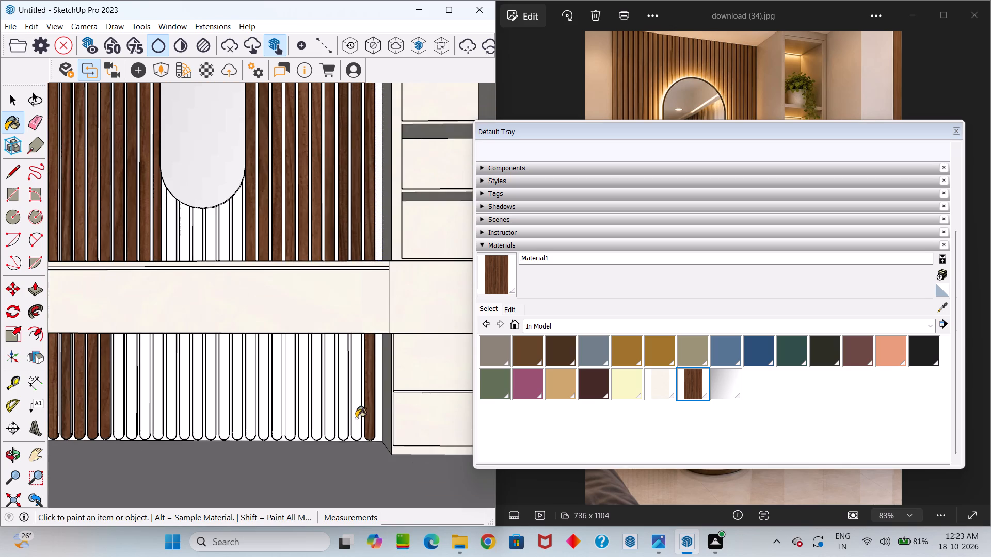
middle_drag(369, 396, 357, 429)
scroll(349, 394, up, 4)
click(360, 378)
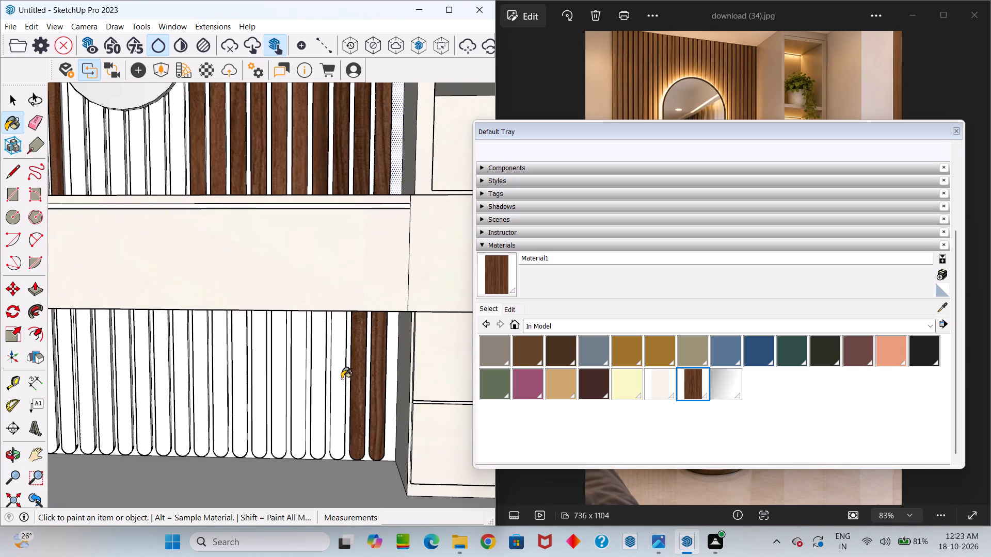
click(342, 379)
Paint the wall surface behind the flutes below the counter with the dark wood.
click(392, 356)
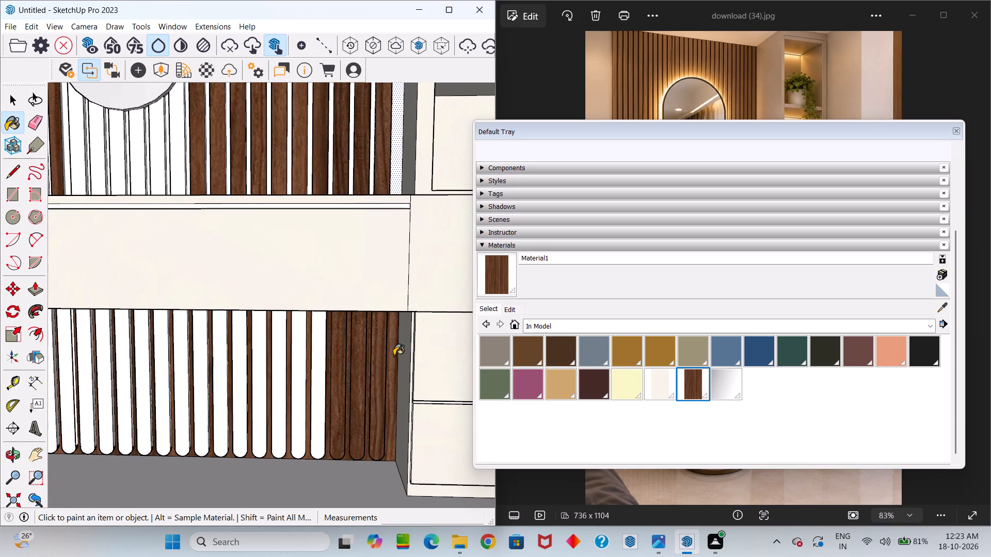
Paint the lower fronts of the next five flutes below the counter, moving away from the drawer unit, with the dark wood.
click(318, 370)
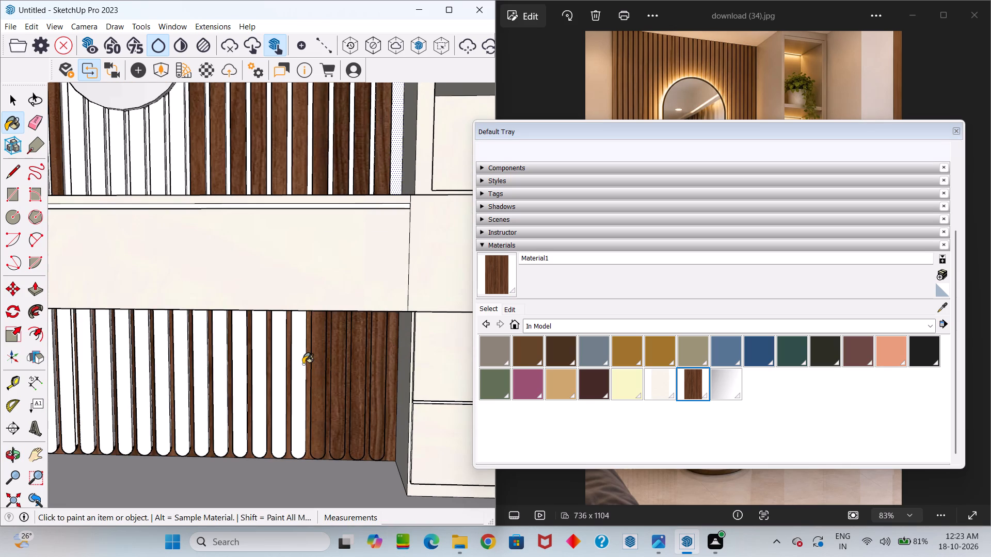
click(303, 364)
scroll(286, 367, up, 4)
click(278, 365)
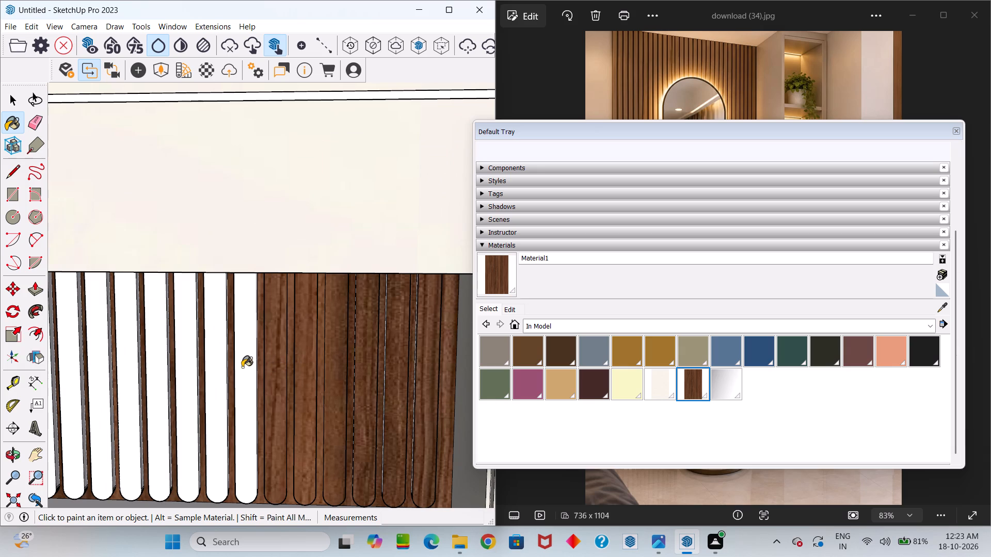
click(248, 363)
click(217, 370)
Paint the first six of the remaining white flute fronts below the counter, working from the end away from the drawers, with the dark wood.
scroll(220, 375, up, 10)
middle_drag(235, 373, 139, 396)
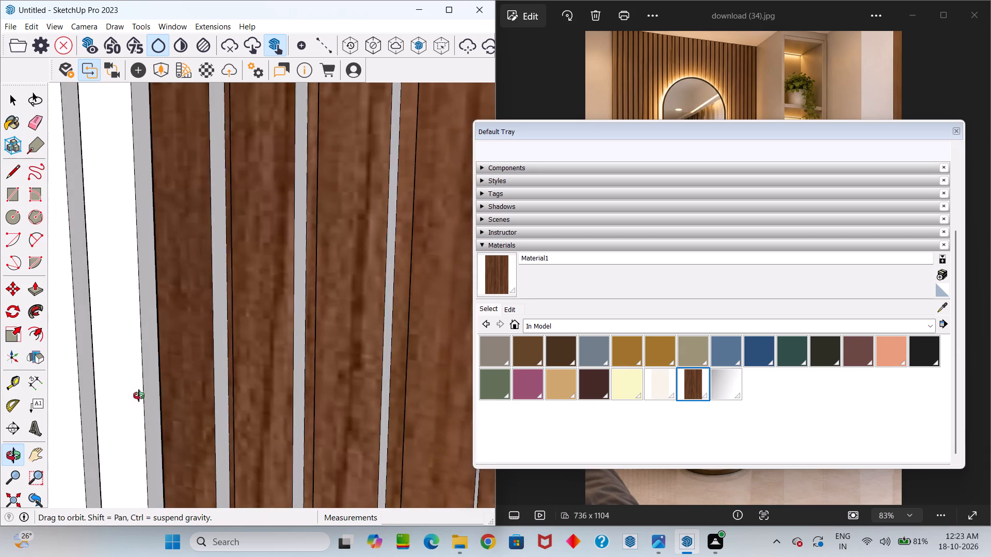
middle_drag(139, 396, 414, 364)
scroll(410, 357, down, 9)
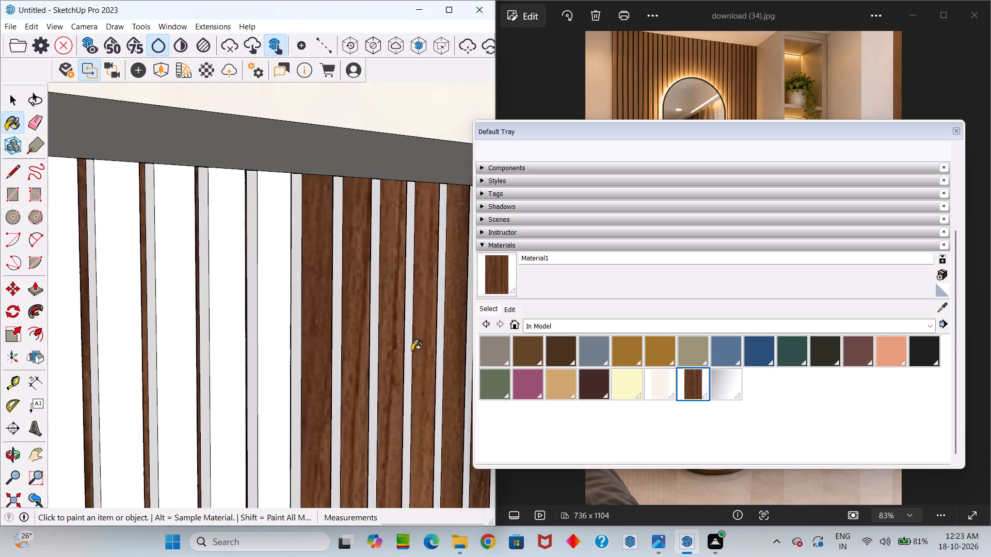
scroll(412, 351, down, 18)
middle_drag(394, 374, 278, 411)
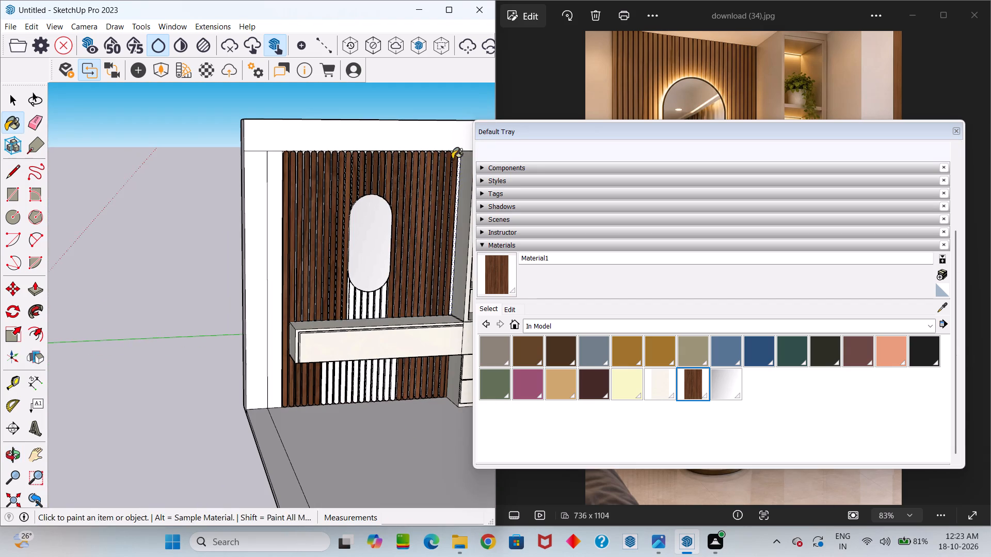
middle_drag(374, 322, 301, 289)
scroll(354, 364, up, 9)
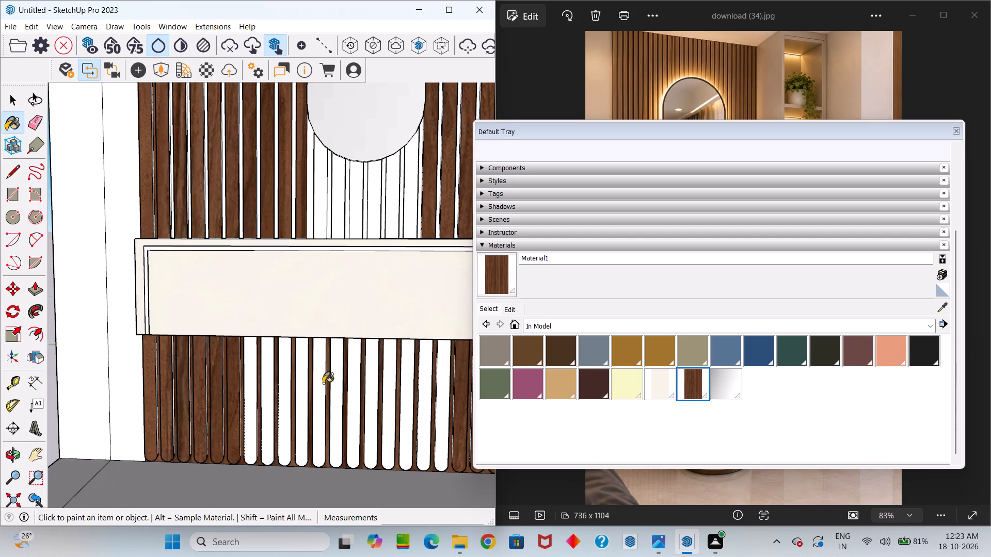
click(256, 381)
click(253, 375)
click(266, 362)
click(287, 358)
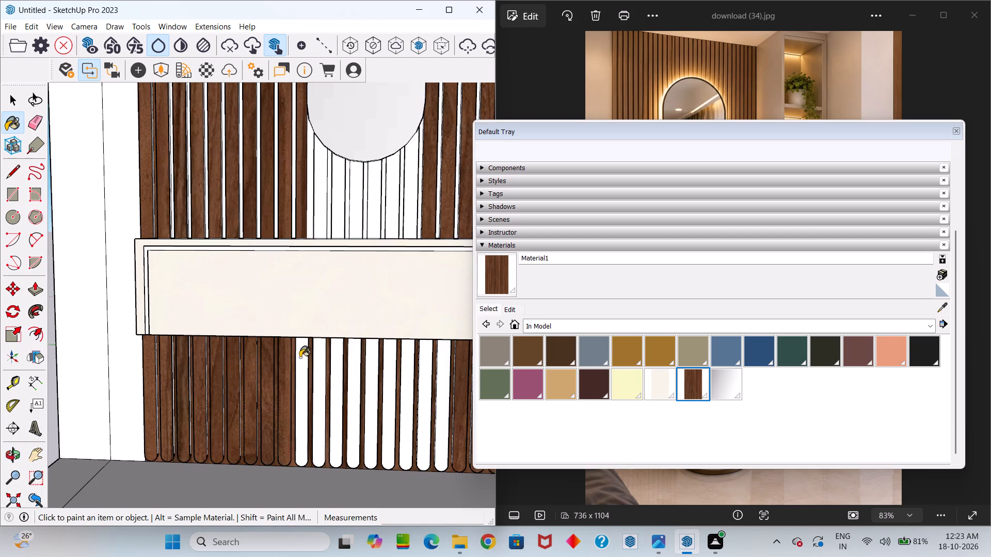
click(306, 356)
click(319, 354)
click(340, 353)
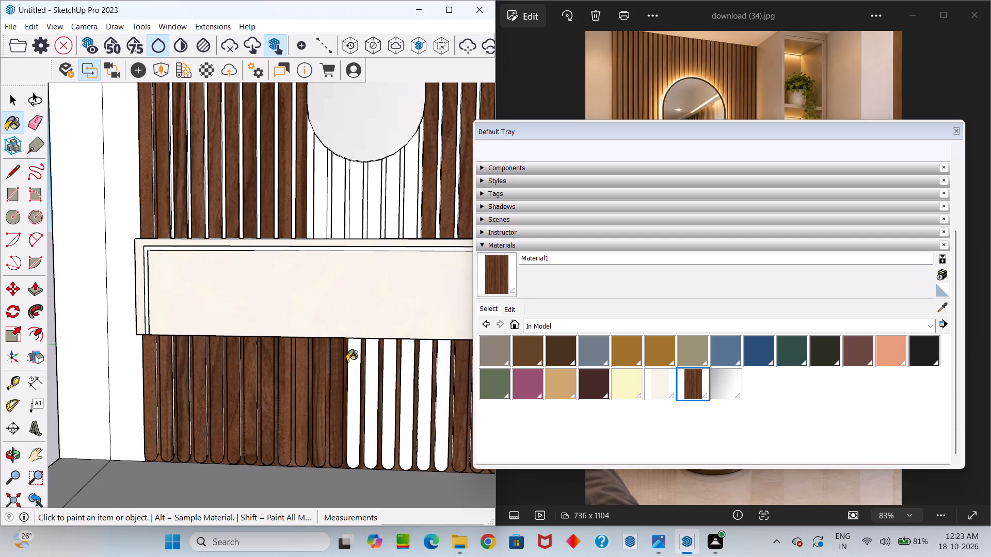
Paint the last six white flute fronts below the counter with the dark wood.
click(351, 355)
click(373, 360)
click(391, 358)
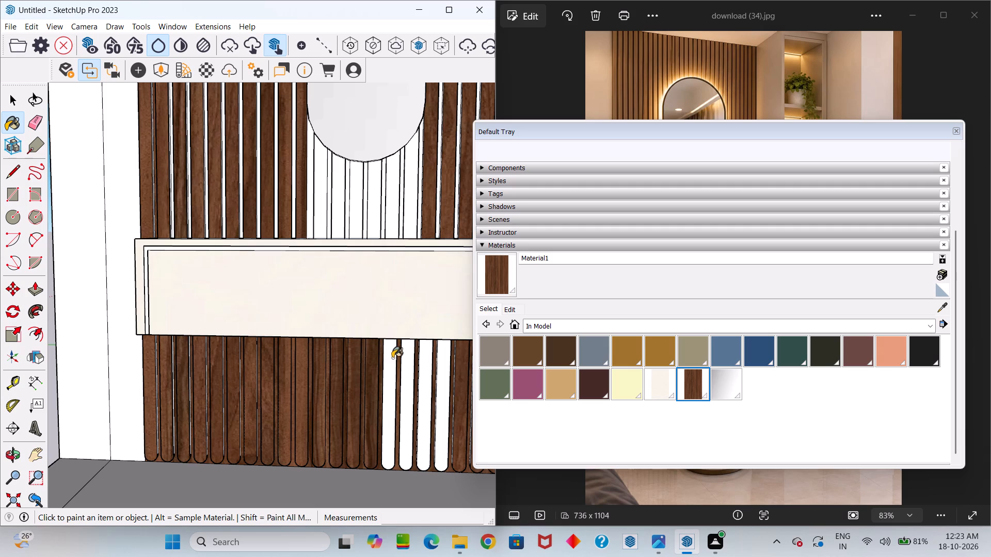
click(406, 363)
click(421, 355)
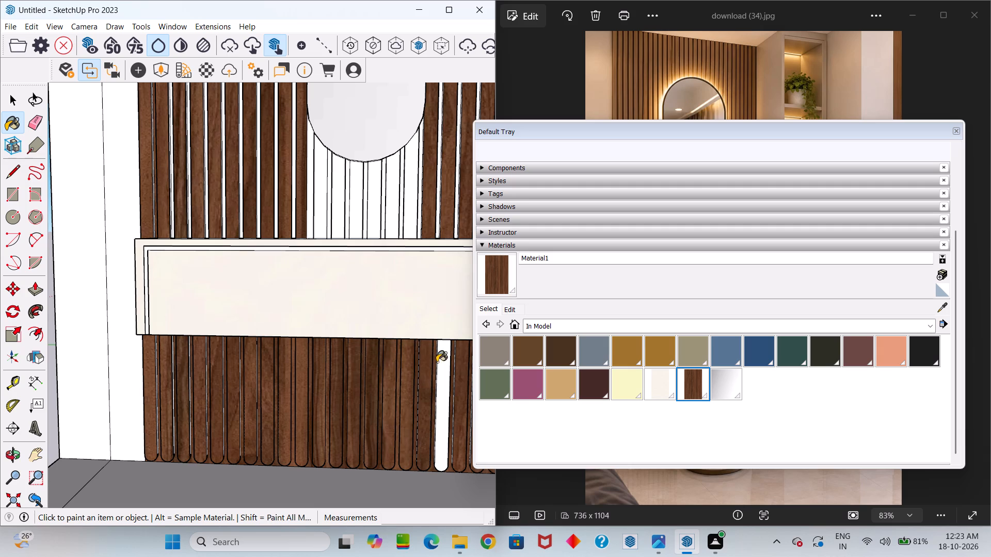
click(438, 362)
Paint the remaining white flute fronts between the oval mirror and the counter with the dark wood.
scroll(422, 199, up, 3)
click(414, 222)
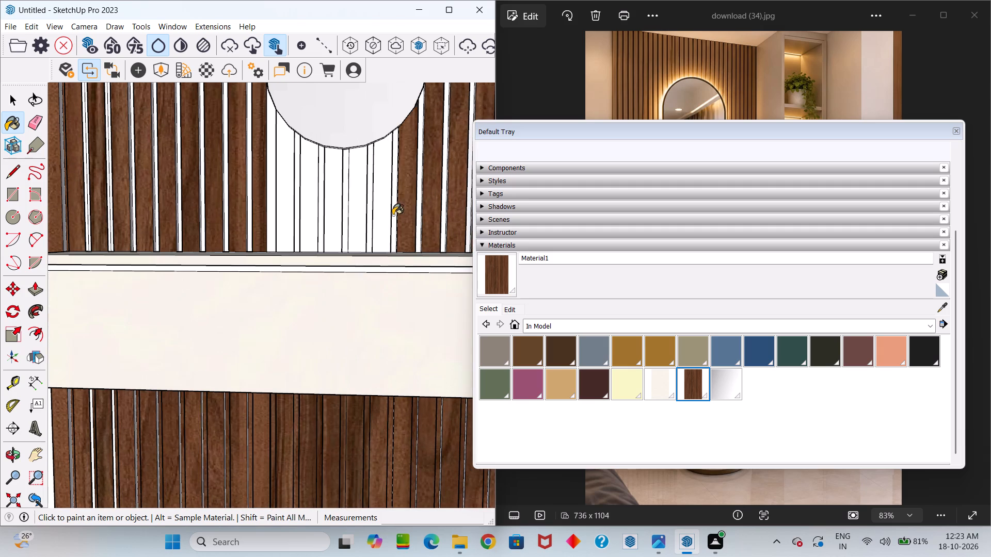
click(390, 214)
drag(362, 214, 357, 213)
click(332, 217)
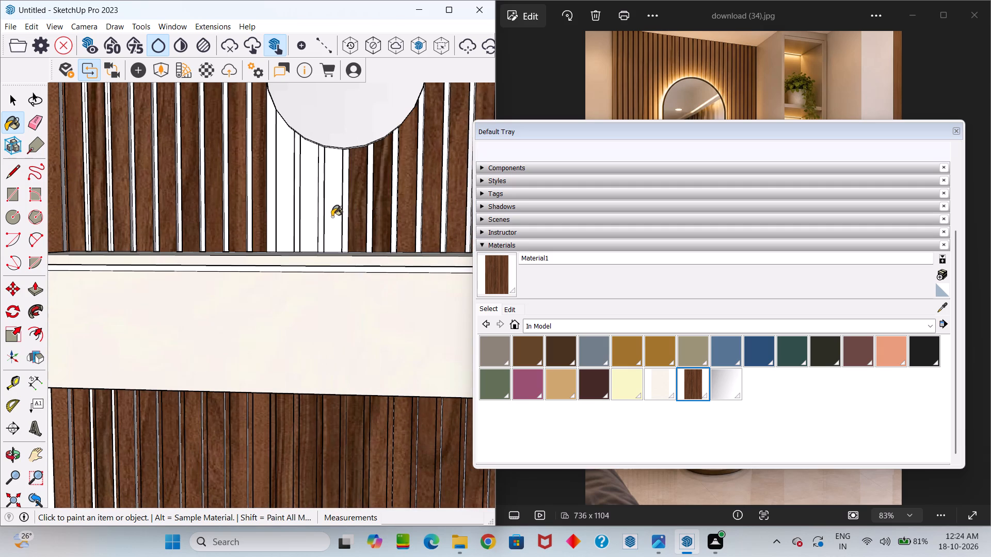
click(302, 223)
click(282, 237)
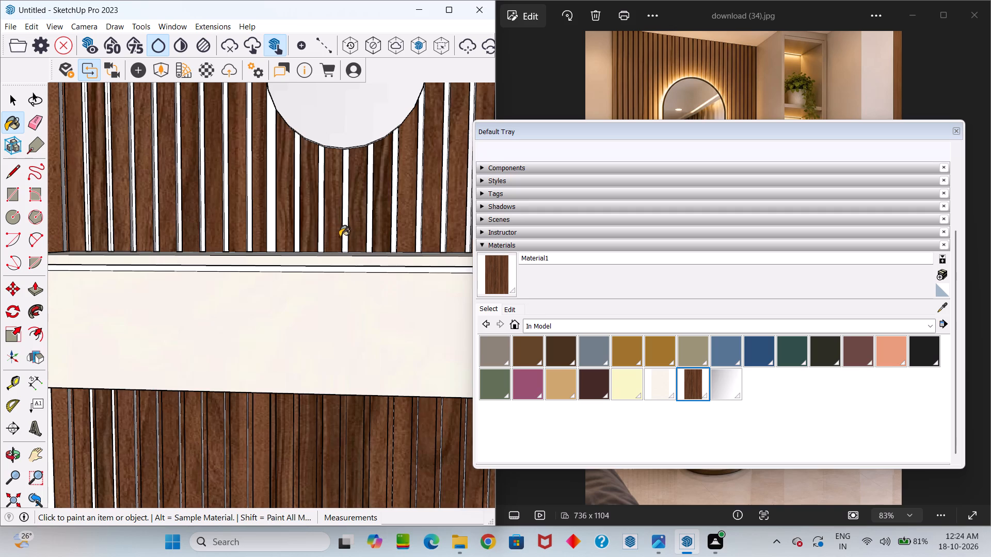
Paint the wall strip beside the shelf unit and the three nearest gaps between the flutes above the counter with the dark wood.
scroll(347, 289, down, 20)
scroll(405, 258, up, 17)
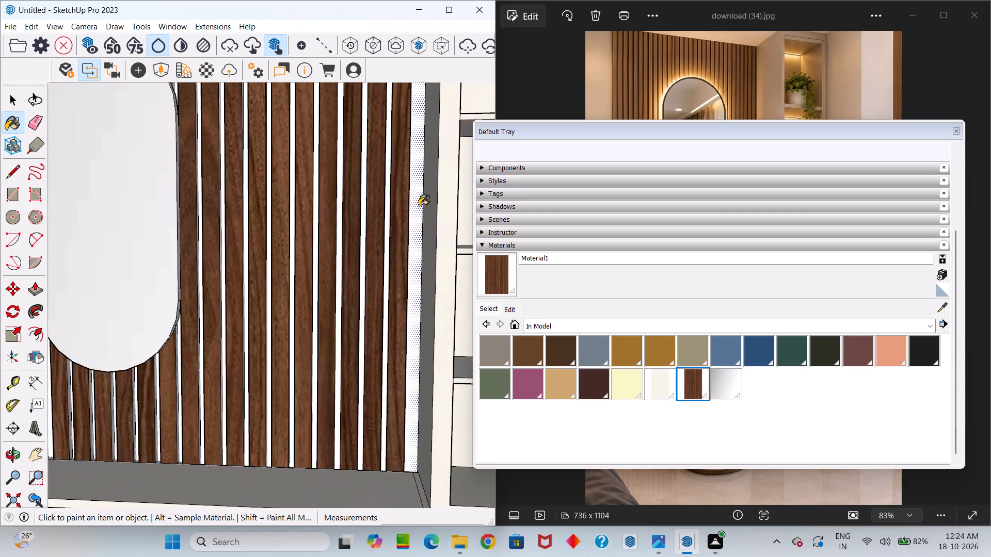
scroll(419, 206, up, 6)
click(412, 203)
scroll(414, 222, down, 8)
scroll(410, 208, up, 5)
click(377, 215)
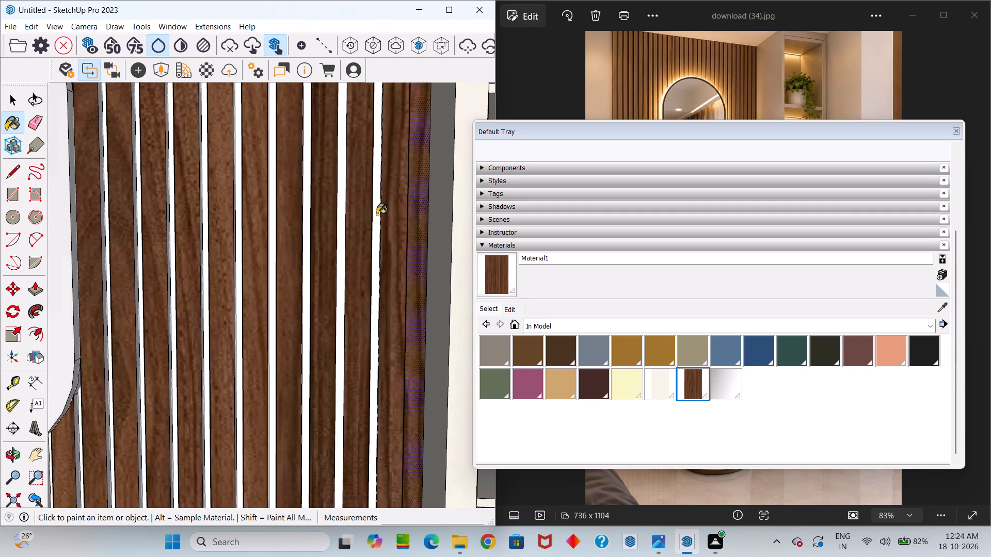
click(427, 200)
click(419, 202)
click(343, 218)
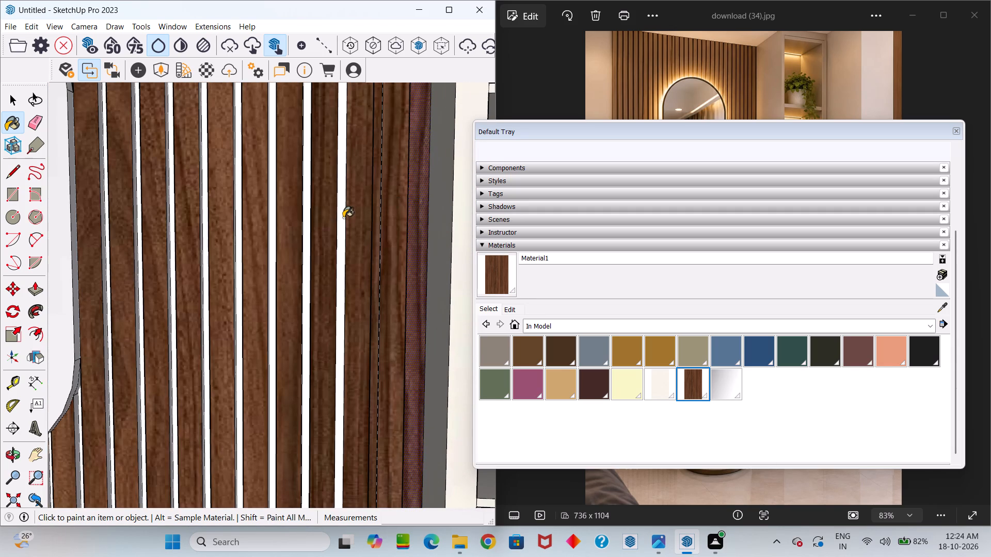
click(302, 242)
Paint the next wall gap between the flutes, moving away from the shelf unit, with the dark wood.
scroll(353, 258, down, 17)
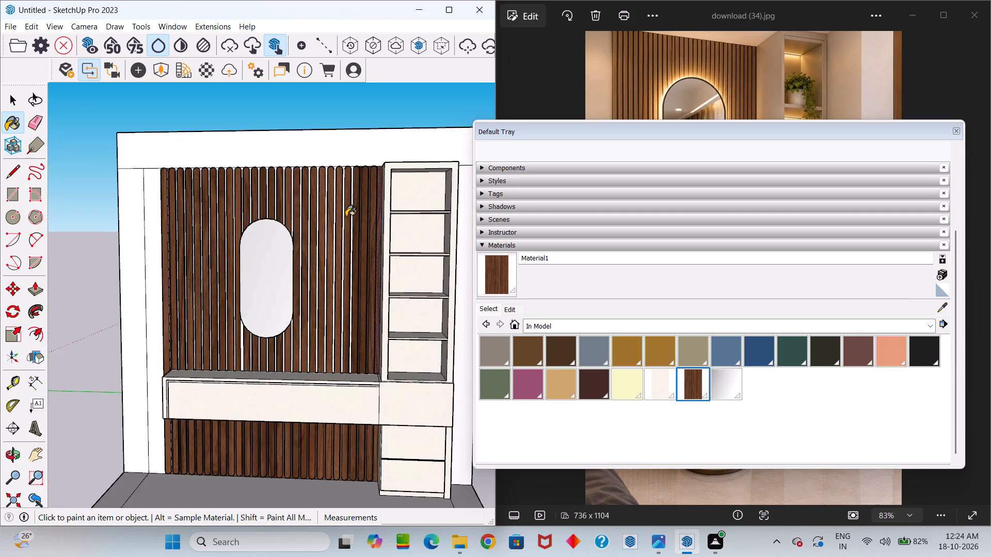
middle_drag(346, 217, 390, 457)
scroll(370, 226, up, 6)
scroll(371, 217, down, 3)
scroll(368, 227, up, 20)
scroll(368, 227, up, 7)
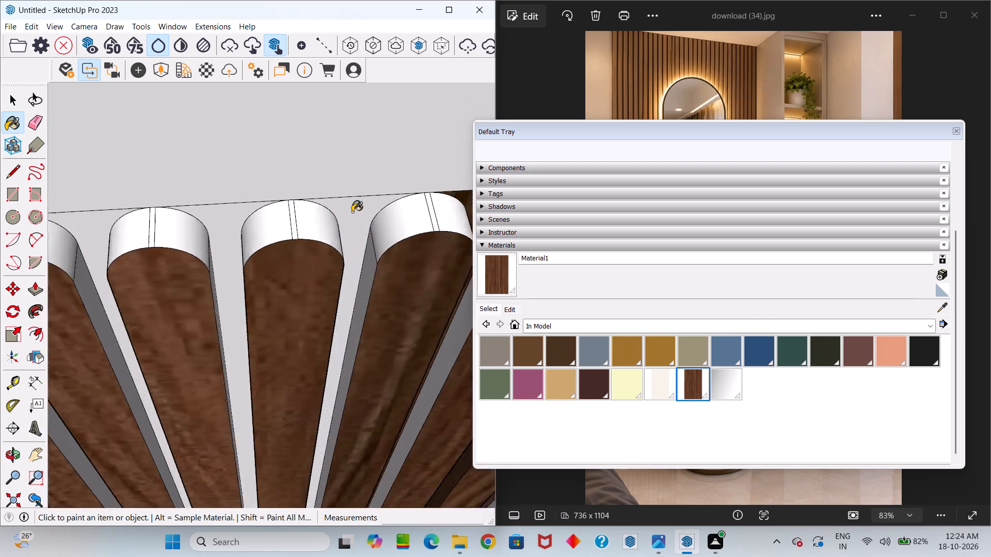
scroll(352, 212, up, 3)
click(353, 209)
scroll(346, 186, down, 7)
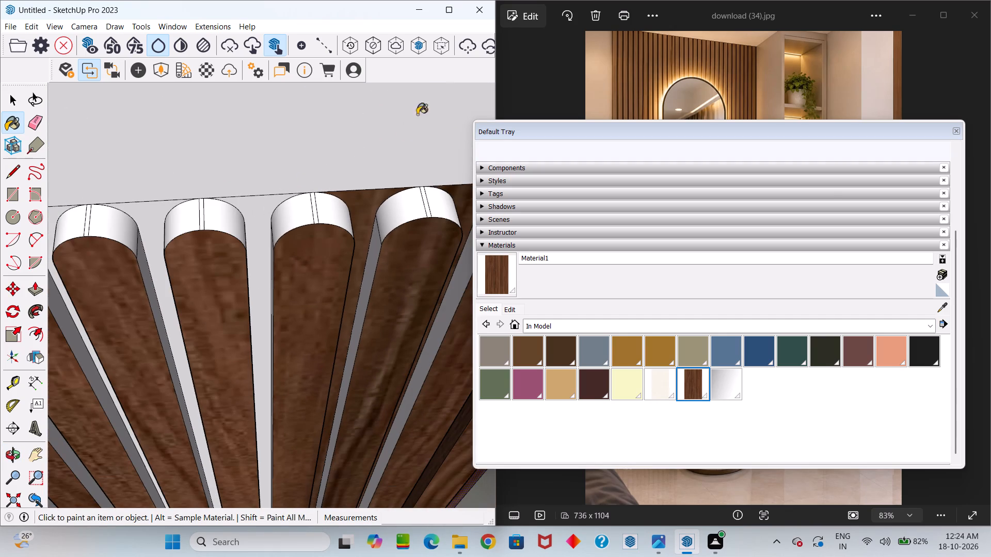
Paint the wall strip at the end away from the shelf unit and a nearby gap between flutes with the dark wood.
scroll(417, 114, down, 10)
scroll(789, 373, down, 1)
scroll(651, 207, down, 1)
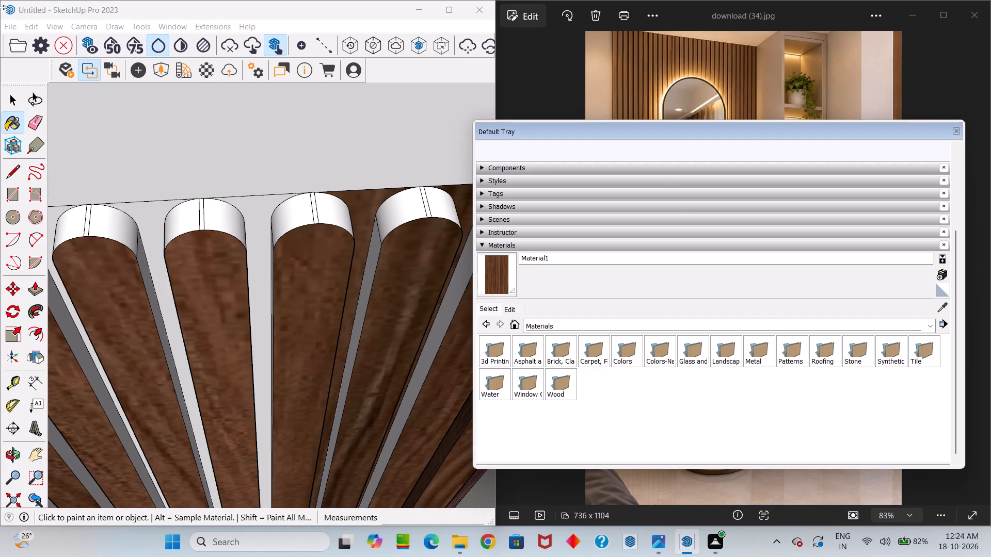
scroll(305, 200, down, 20)
scroll(305, 200, down, 7)
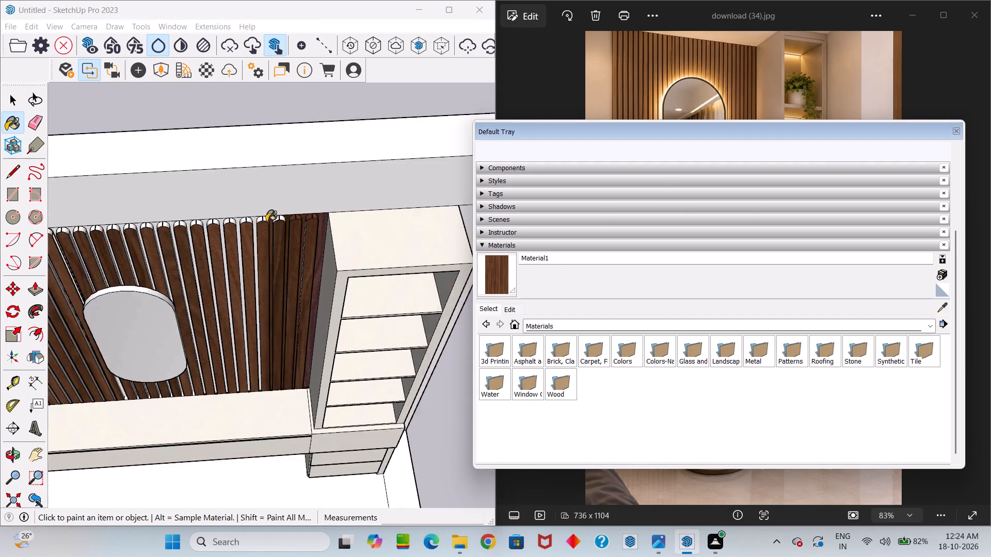
scroll(266, 221, down, 13)
scroll(142, 249, up, 20)
scroll(142, 249, up, 11)
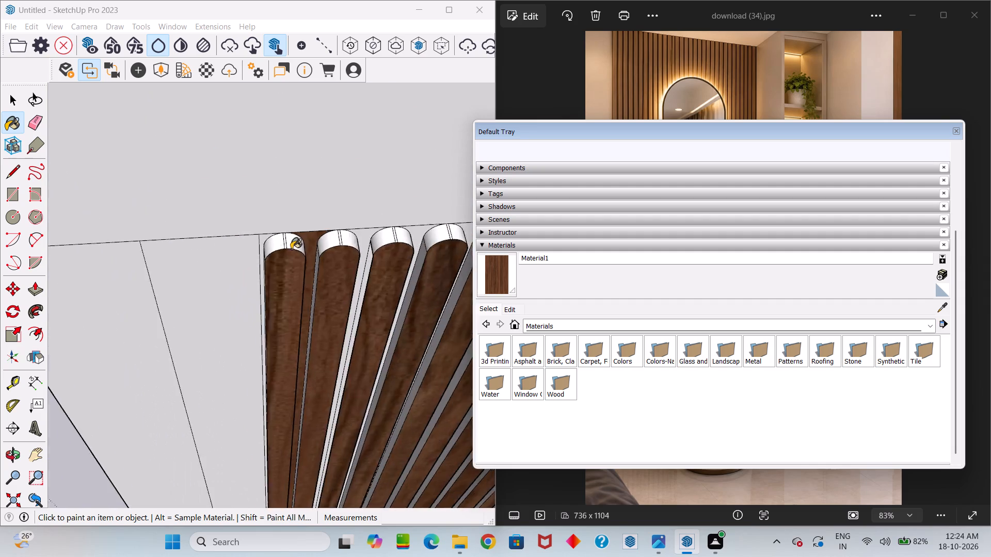
scroll(291, 249, up, 15)
click(237, 236)
scroll(218, 253, down, 15)
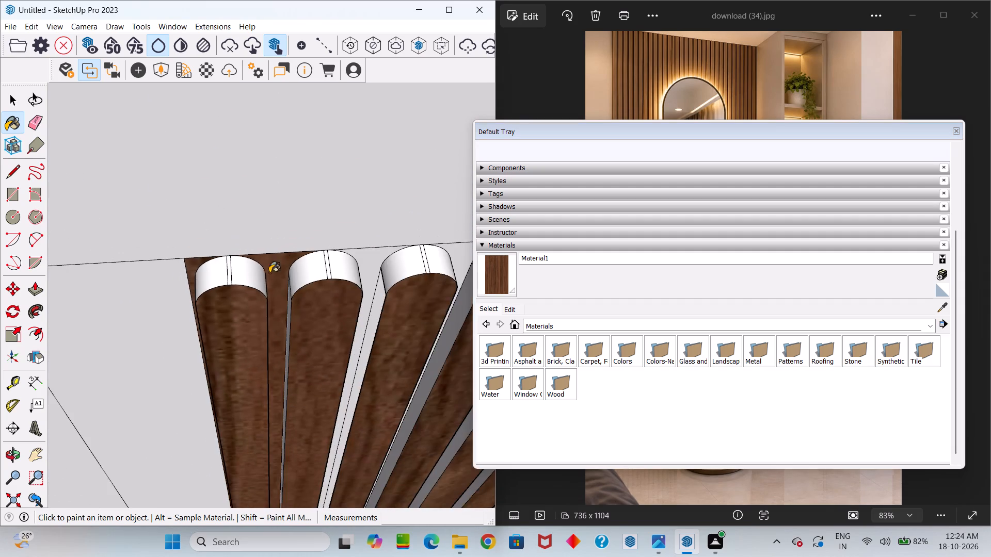
scroll(280, 264, up, 5)
click(369, 276)
scroll(232, 288, down, 16)
Paint the next two wall gaps between the flutes, moving toward the mirror, with the dark wood.
scroll(275, 293, up, 1)
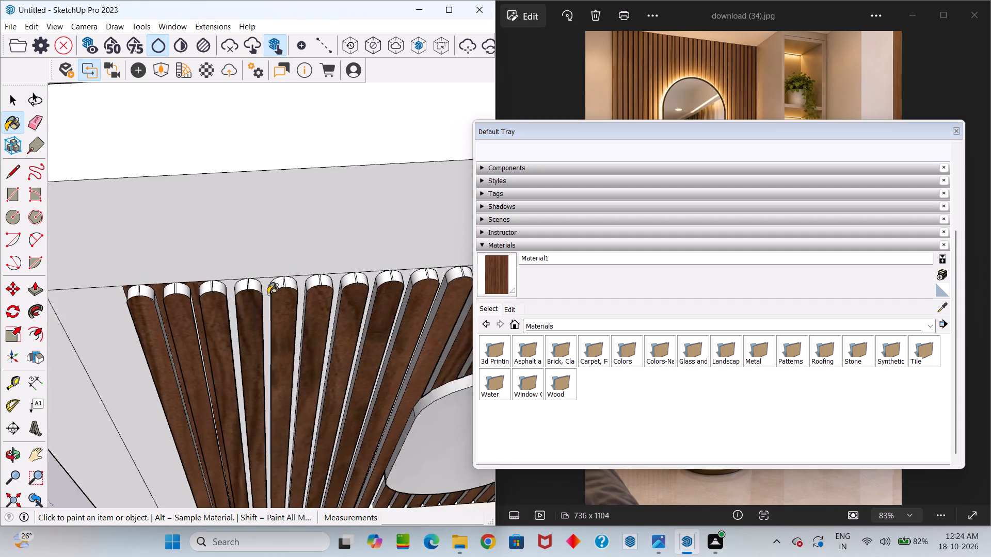
scroll(268, 294, up, 8)
scroll(207, 284, up, 4)
click(251, 278)
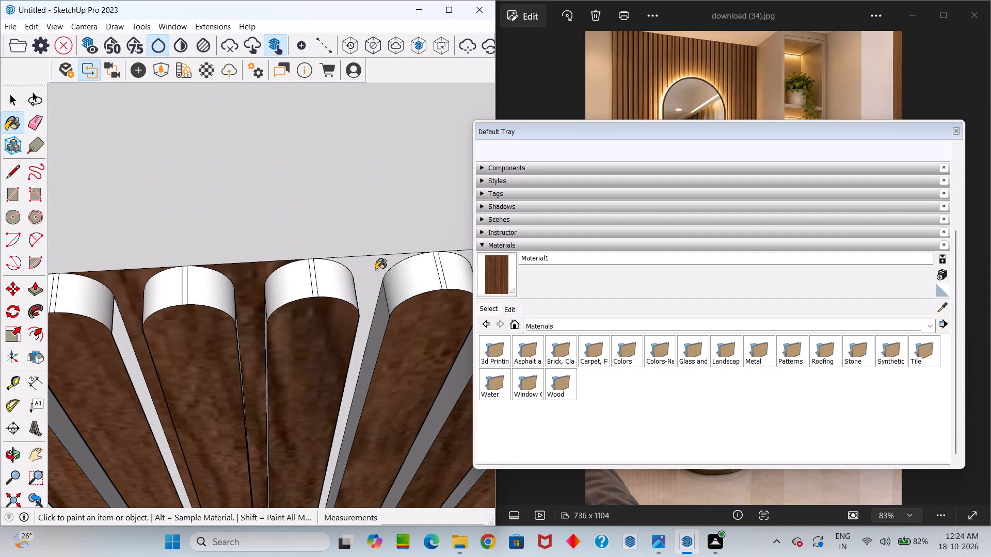
click(382, 266)
Paint the following wall gaps between the flutes, continuing toward the mirror, with the dark wood.
scroll(204, 286, down, 14)
scroll(204, 294, up, 4)
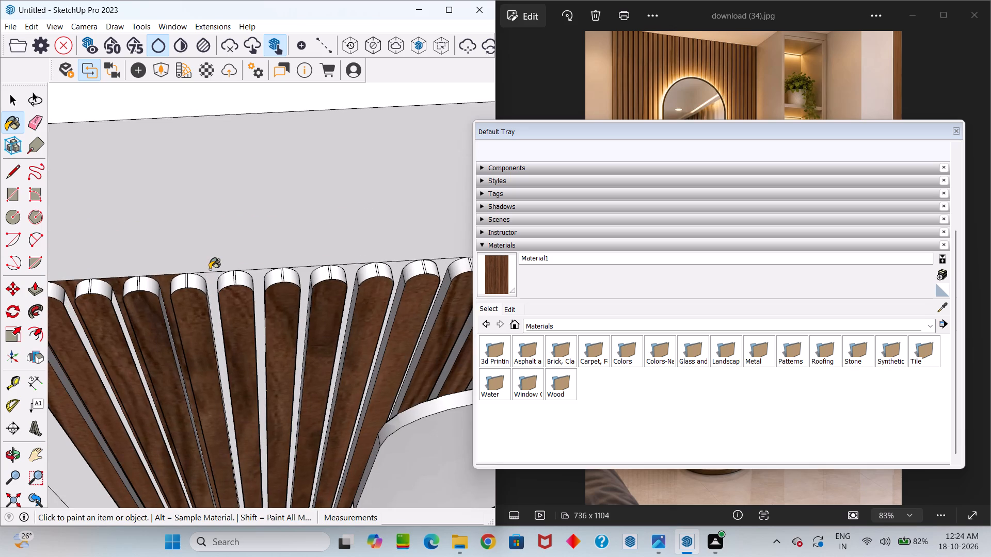
click(210, 269)
click(216, 280)
click(263, 278)
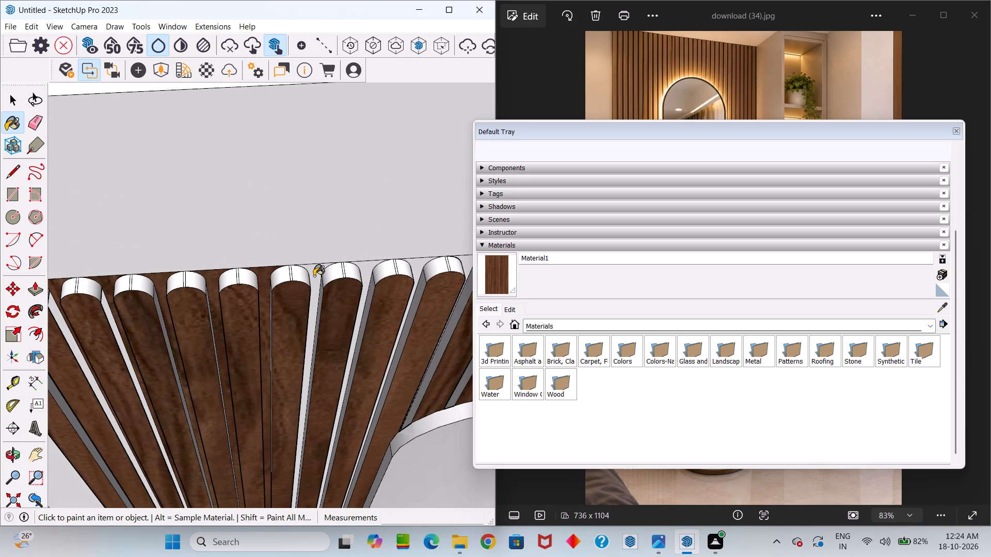
click(316, 276)
click(374, 273)
click(366, 271)
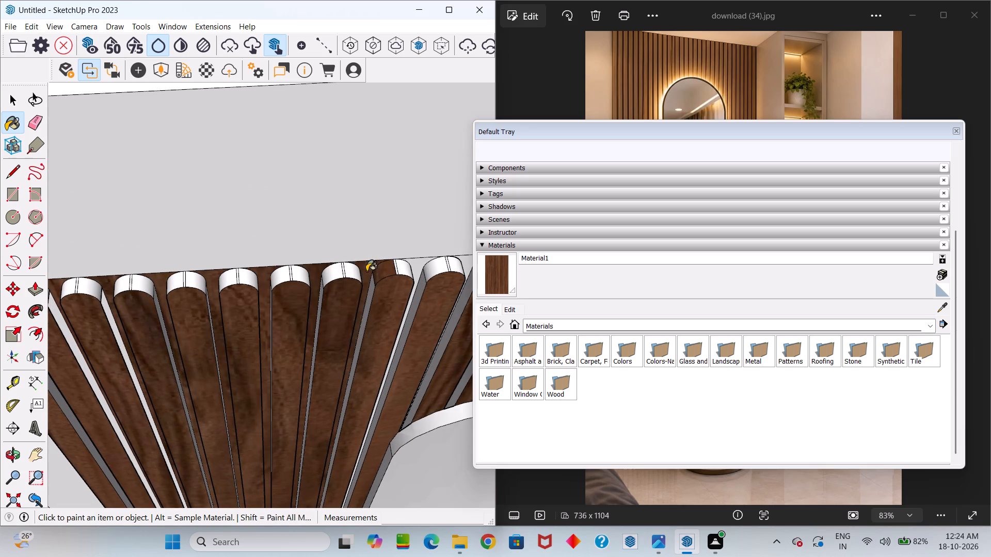
Paint the next four wall gaps between the flutes, up to those above the mirror, and one flute's rounded top with the dark wood.
scroll(361, 274, down, 7)
scroll(343, 260, up, 10)
click(310, 286)
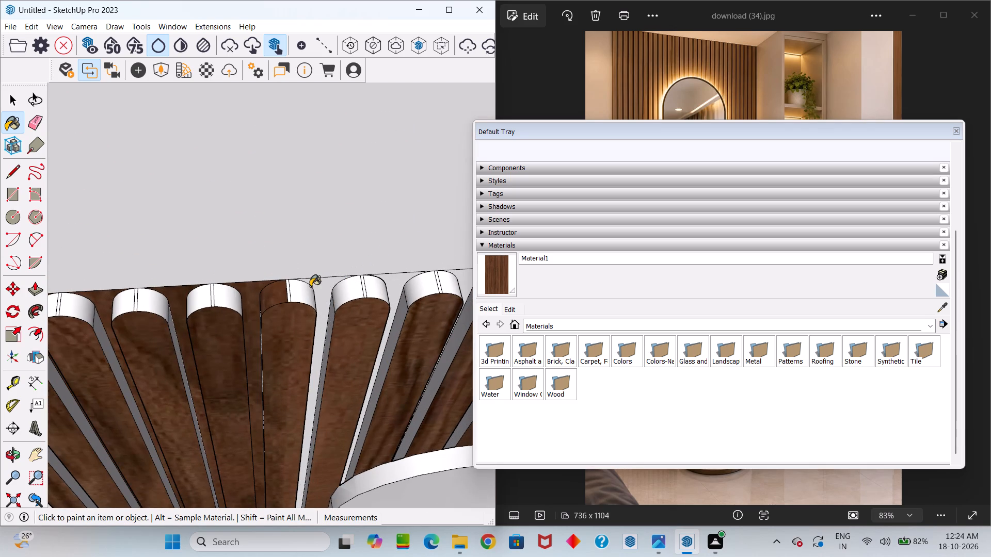
click(324, 286)
click(398, 285)
scroll(380, 272, down, 2)
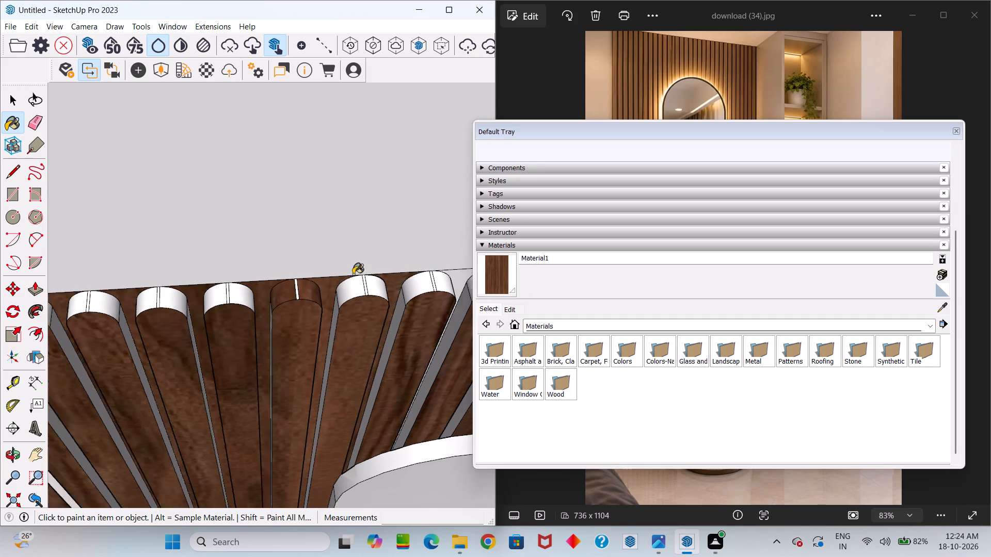
scroll(353, 274, down, 20)
scroll(353, 274, down, 2)
scroll(187, 252, up, 11)
scroll(262, 242, up, 4)
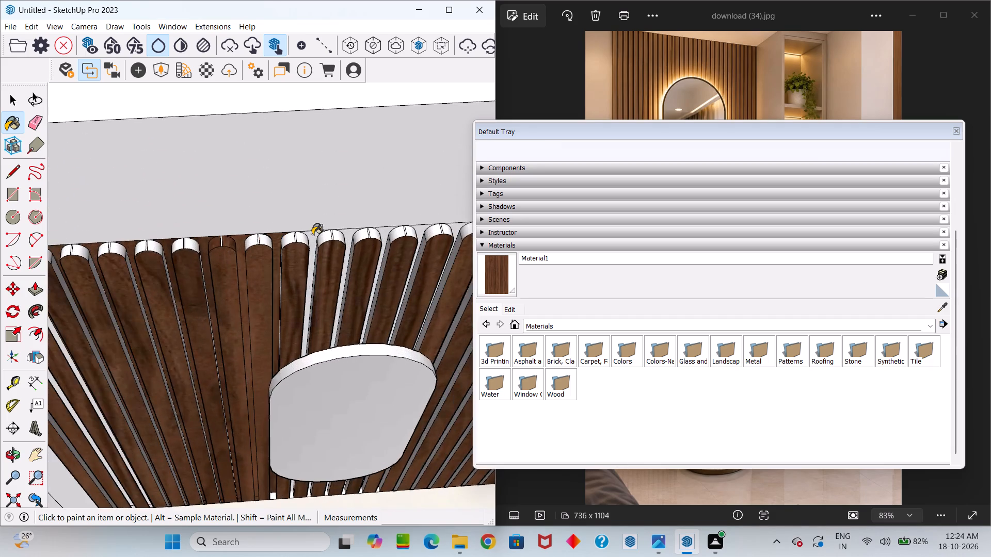
scroll(317, 233, up, 5)
click(313, 238)
click(373, 237)
Paint the next three wall gaps between the flutes above the mirror with the dark wood.
scroll(323, 240, down, 11)
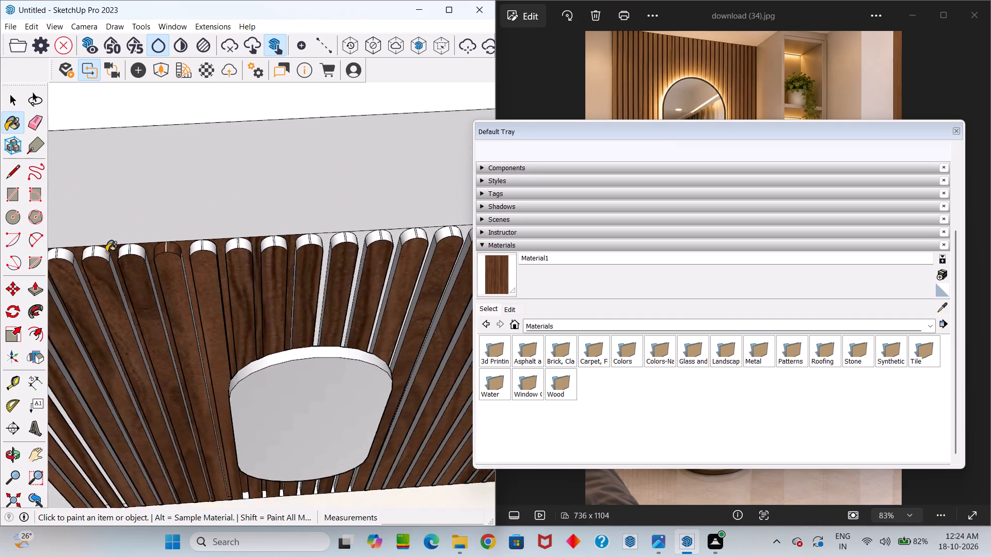
scroll(106, 252, down, 2)
scroll(268, 231, up, 9)
click(228, 251)
click(282, 256)
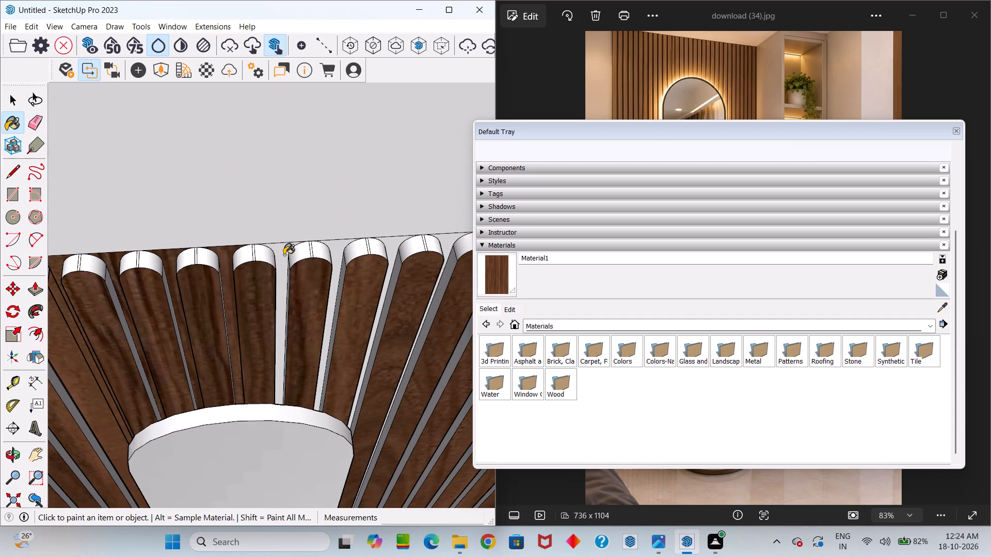
click(340, 247)
Paint the next four wall gaps between the flutes, from the mirror toward the shelf unit, with the dark wood.
scroll(306, 245, down, 14)
scroll(238, 253, up, 5)
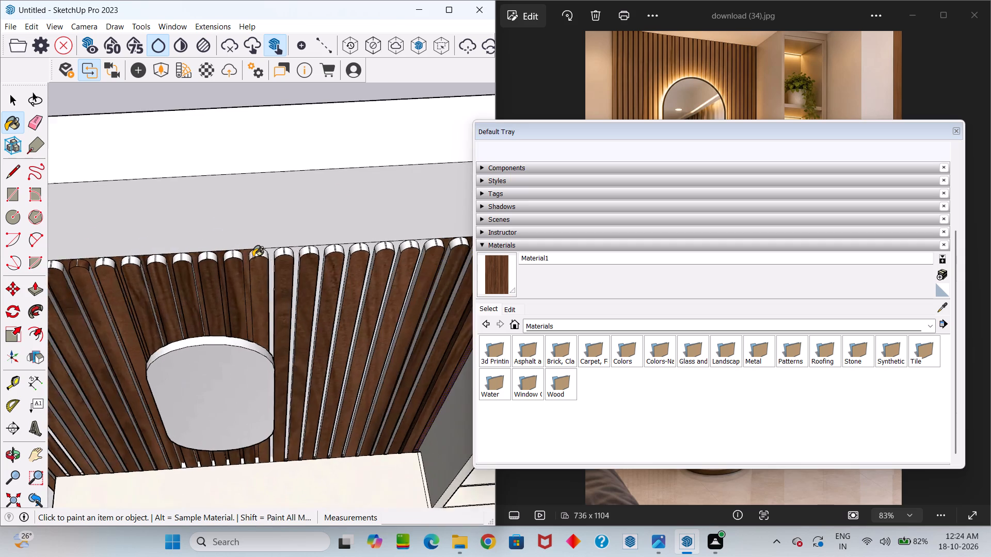
scroll(253, 257, up, 4)
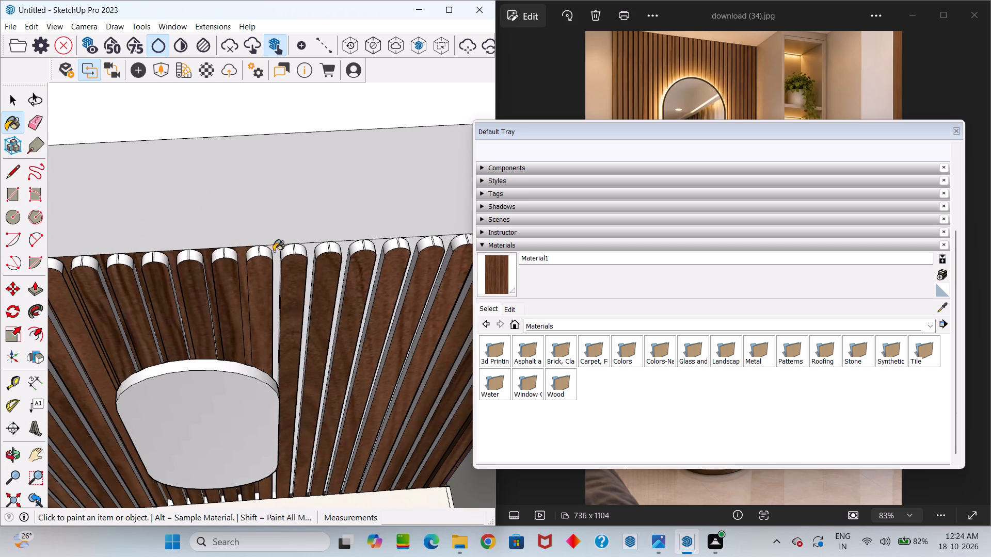
click(275, 251)
click(312, 250)
click(350, 251)
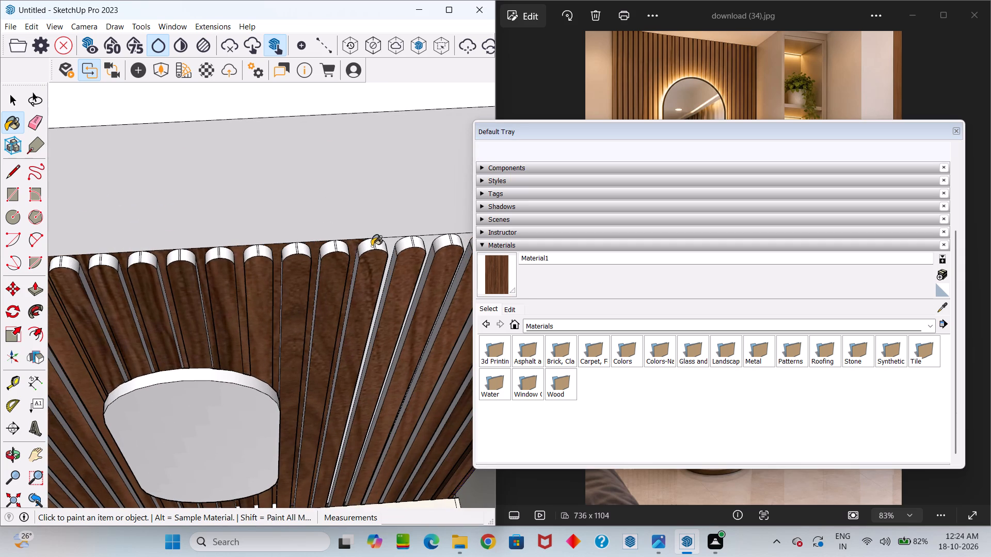
click(390, 249)
Paint the last unpainted wall gaps between the mirror and the shelf unit with the dark wood.
scroll(343, 273, down, 14)
scroll(337, 277, up, 11)
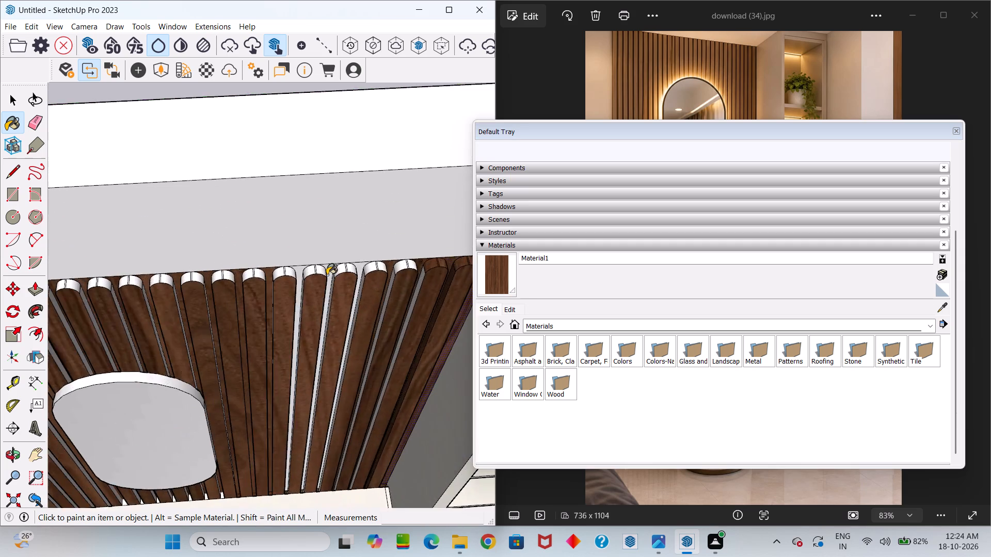
scroll(327, 275, up, 5)
click(281, 272)
click(329, 264)
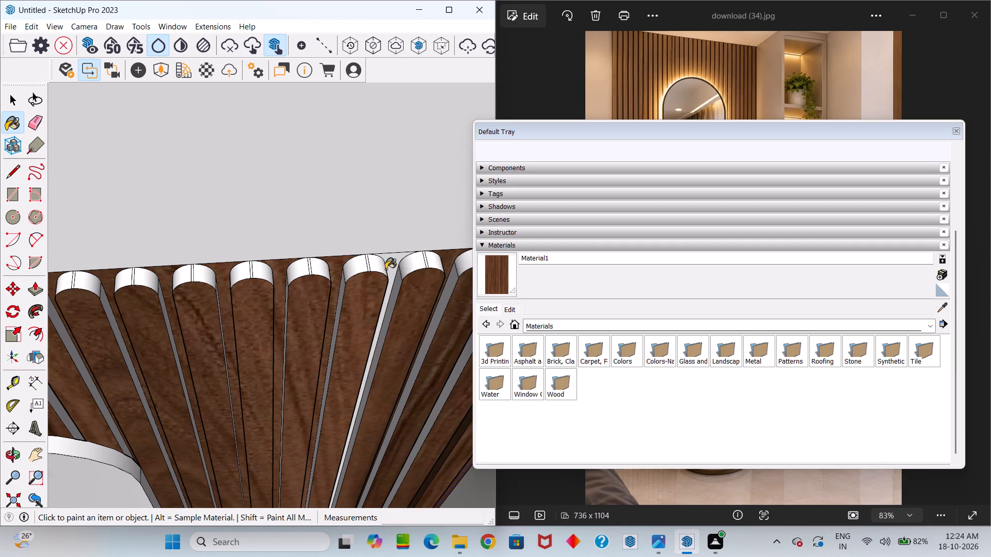
drag(396, 268, 386, 267)
scroll(345, 281, down, 7)
scroll(386, 274, up, 9)
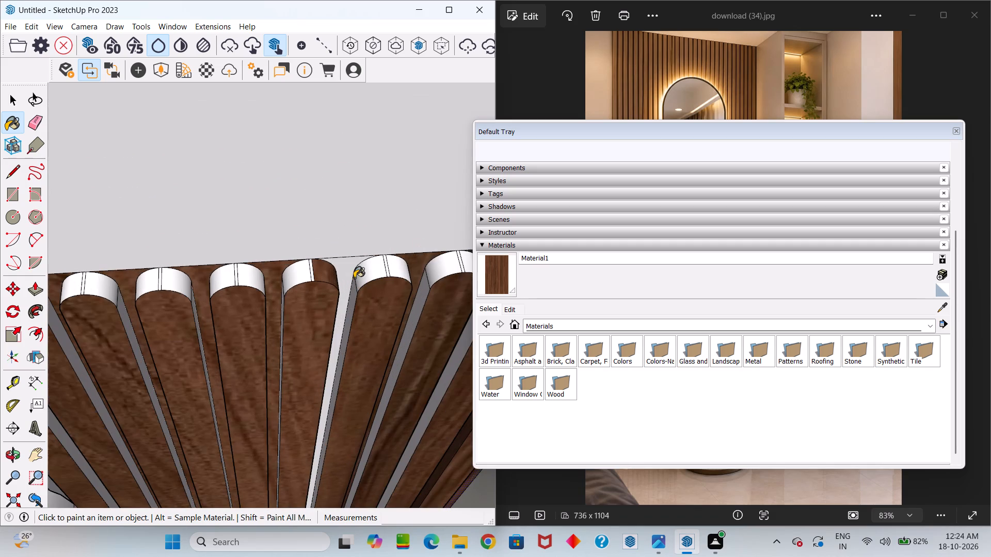
click(350, 276)
Inspect the flute tops up close and the whole fluted wall from the front for unpainted faces.
scroll(347, 259, down, 20)
scroll(347, 259, down, 4)
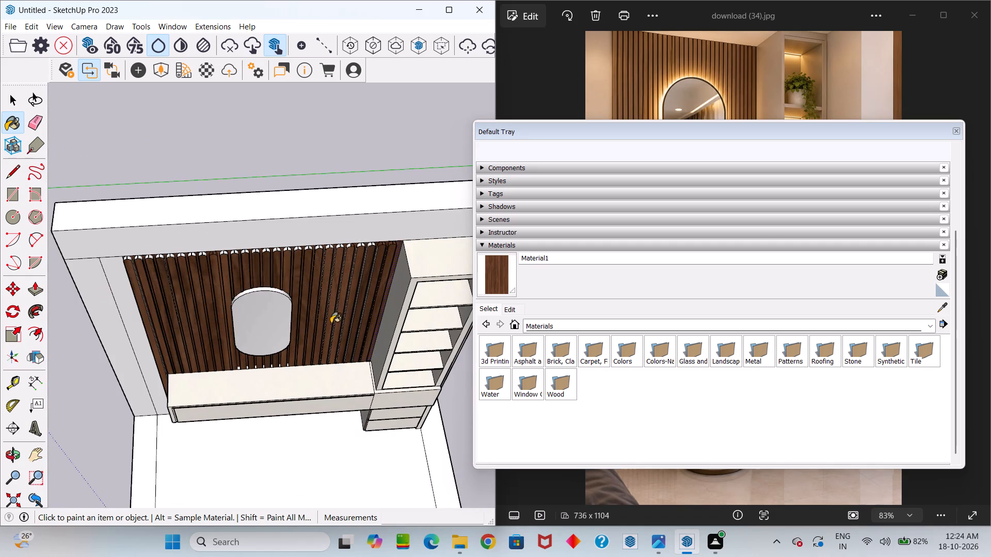
middle_drag(324, 311, 316, 221)
scroll(339, 204, up, 18)
middle_drag(321, 183, 297, 127)
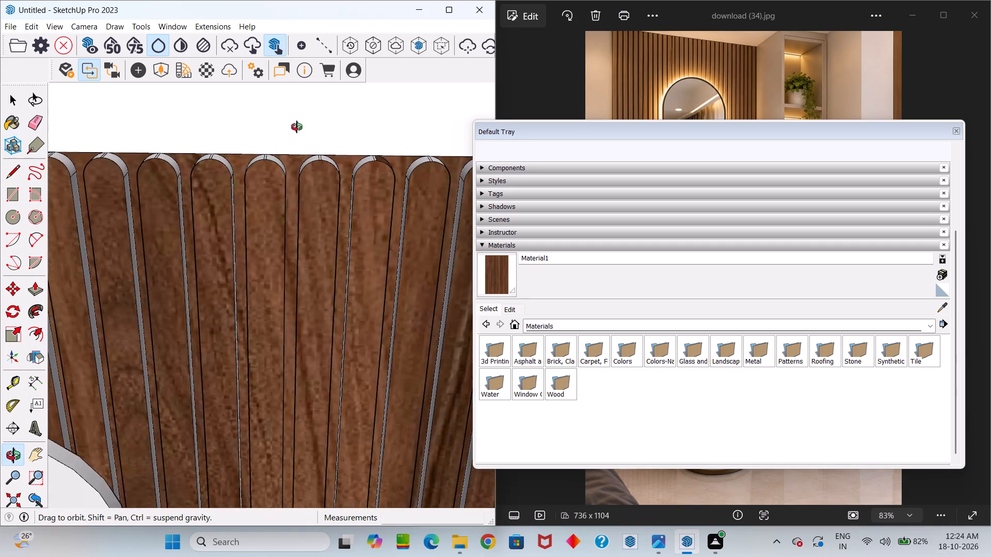
middle_drag(297, 127, 296, 127)
scroll(303, 141, down, 16)
middle_drag(268, 323, 277, 237)
scroll(284, 241, down, 14)
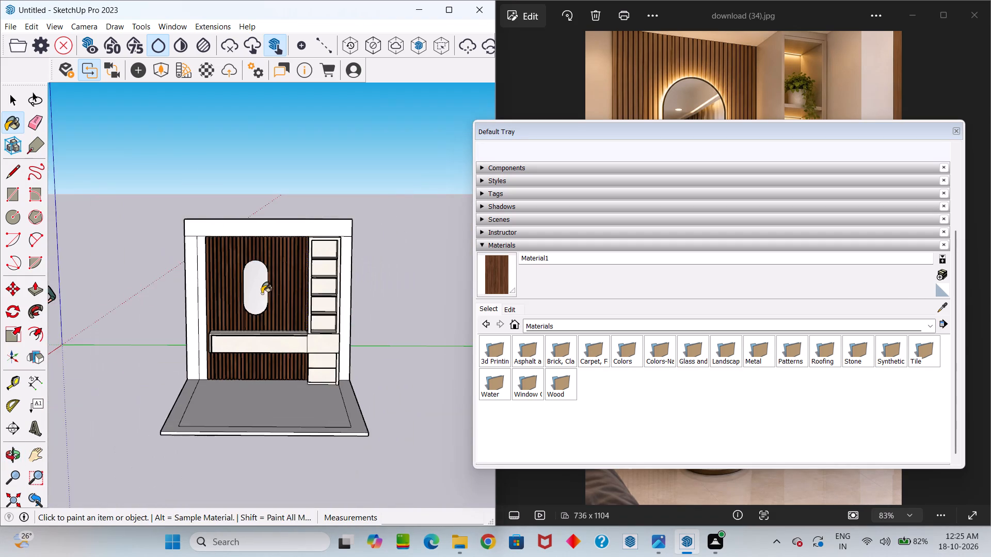
Paint the first bare flute side faces, starting from the wall end farthest from the shelf unit, with the dark wood.
scroll(228, 331, up, 10)
middle_drag(258, 354, 516, 468)
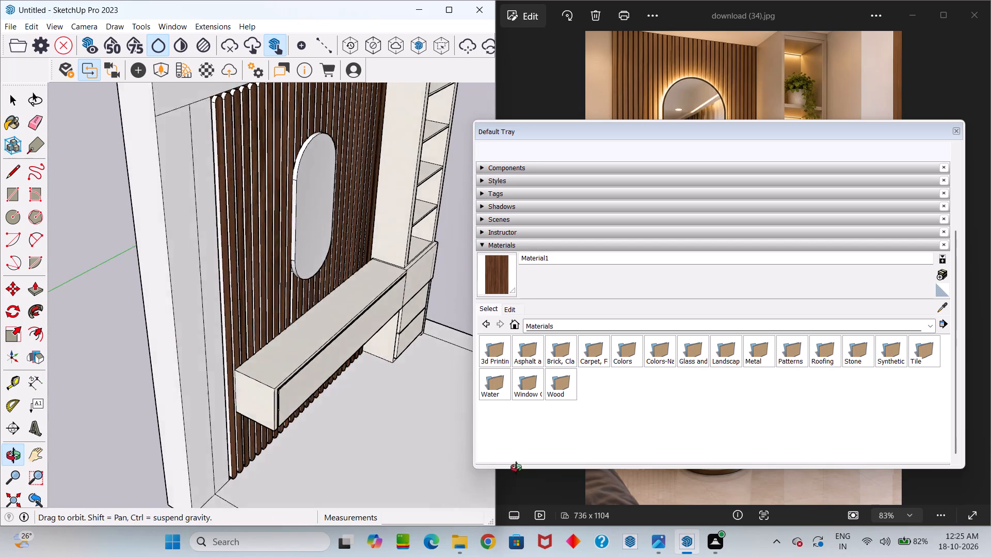
middle_drag(516, 468, 550, 458)
scroll(313, 331, up, 10)
click(162, 281)
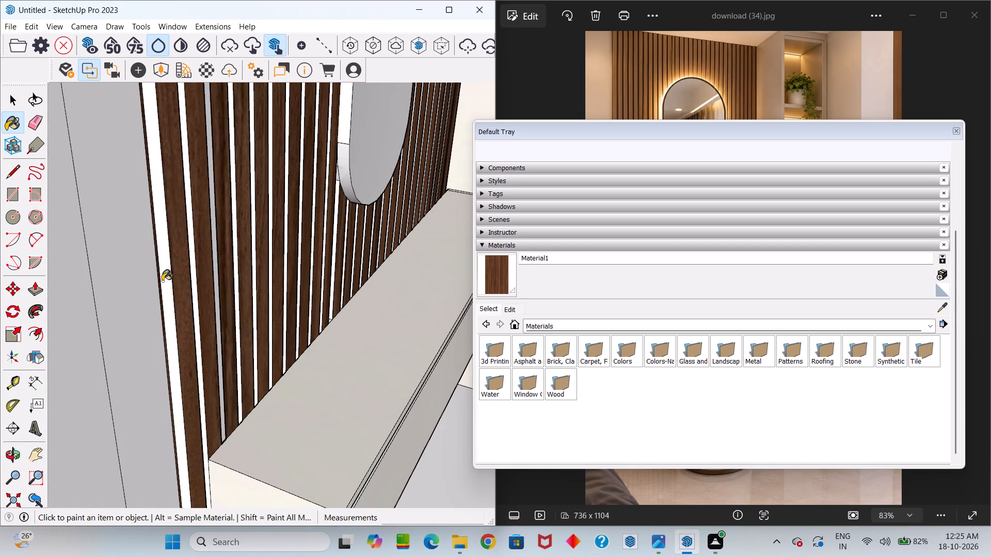
scroll(163, 284, down, 5)
scroll(189, 280, up, 10)
click(183, 241)
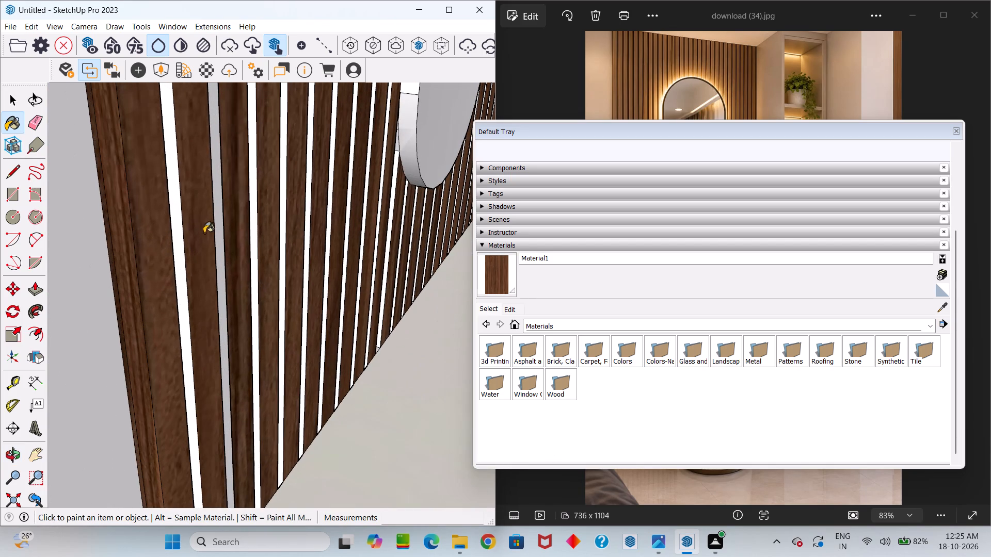
click(172, 228)
click(217, 216)
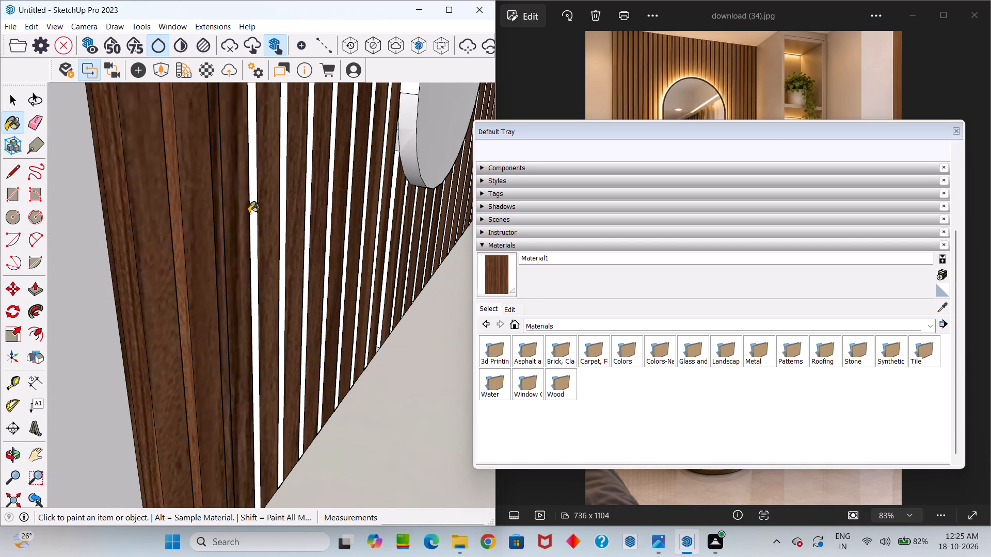
click(255, 207)
click(284, 197)
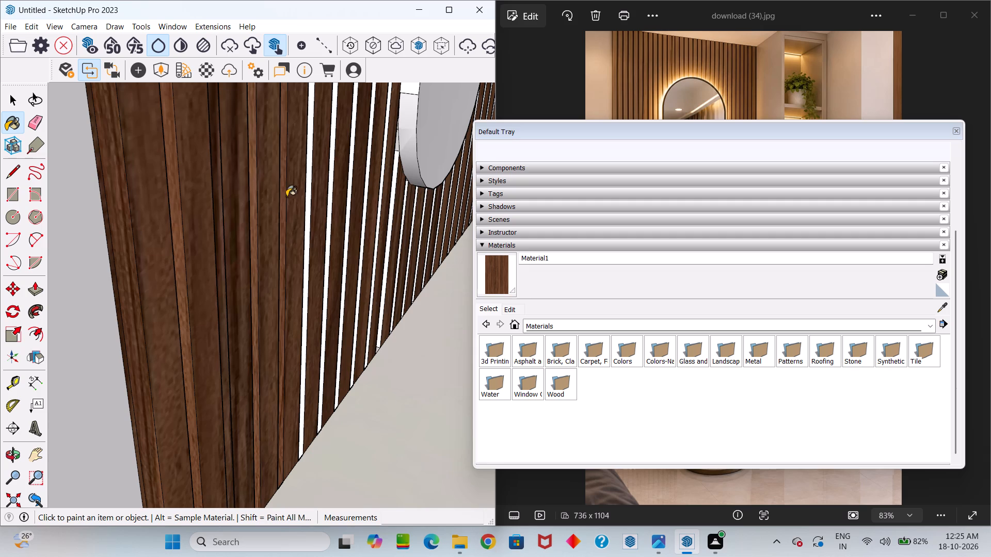
Continue painting the bare flute side faces toward the mirror with the dark wood.
click(307, 199)
click(333, 186)
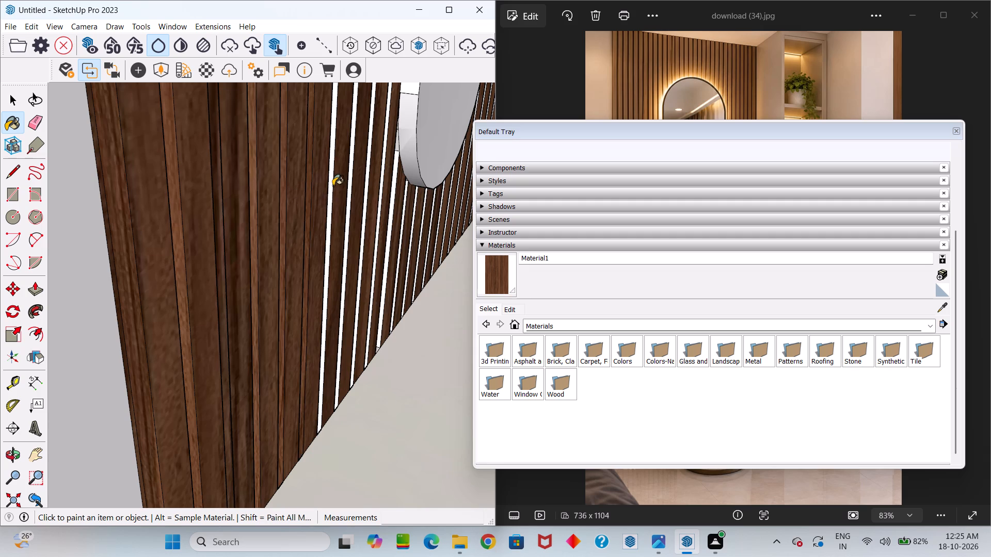
click(329, 181)
click(351, 177)
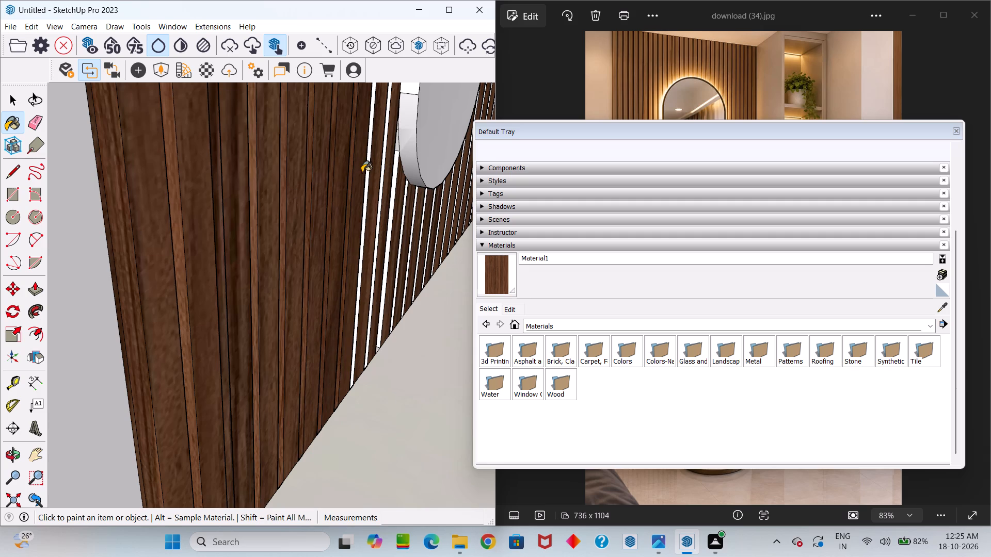
click(370, 170)
click(366, 175)
Paint the bare flute side faces beside the mirror's near edge and lower corner with the dark wood.
scroll(367, 180, up, 7)
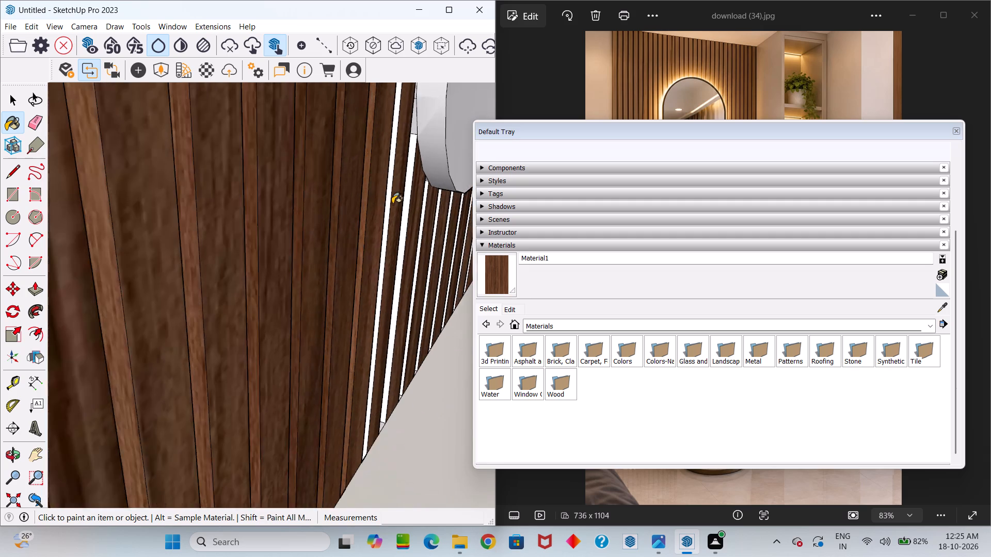
scroll(392, 204, up, 3)
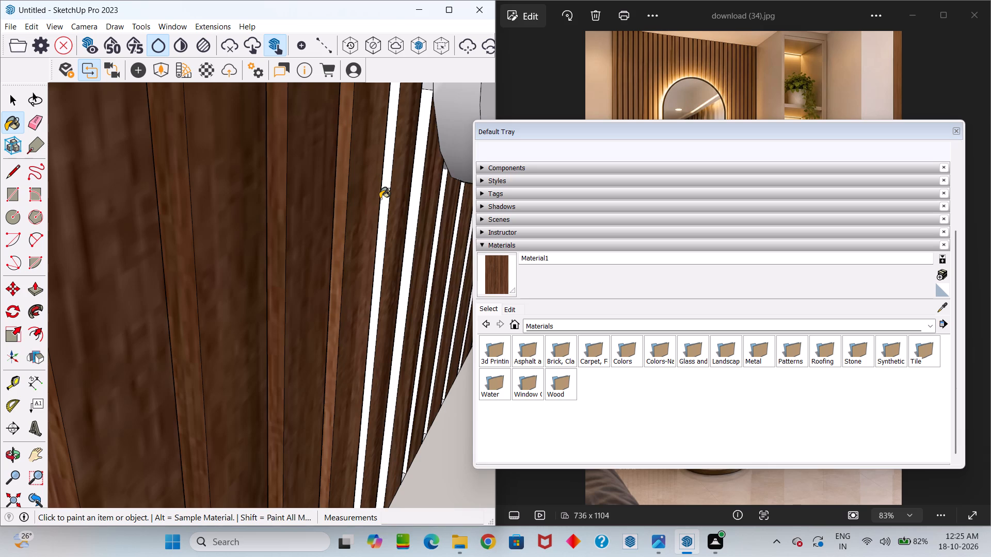
scroll(237, 363, down, 5)
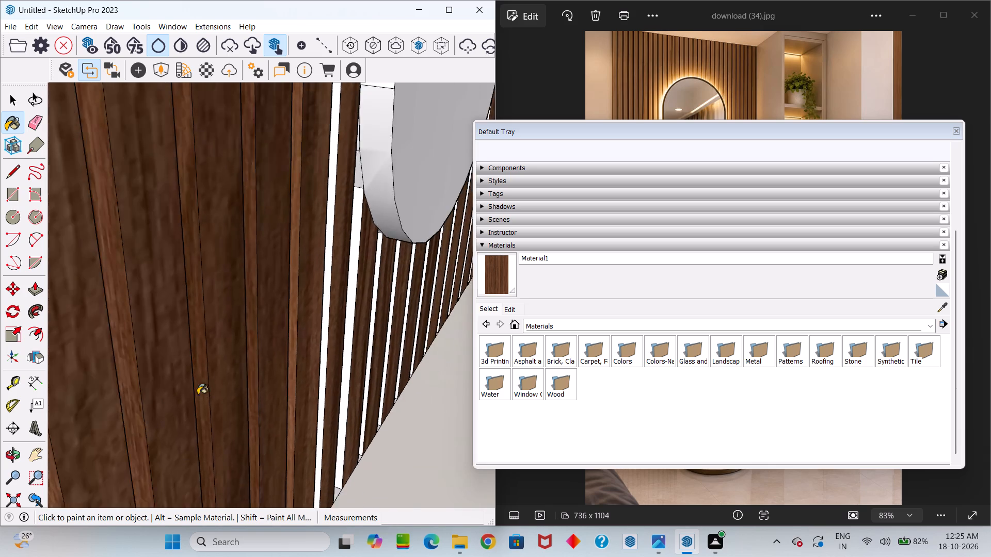
scroll(198, 395, down, 10)
middle_drag(230, 392, 0, 390)
middle_drag(124, 376, 324, 432)
scroll(285, 390, up, 2)
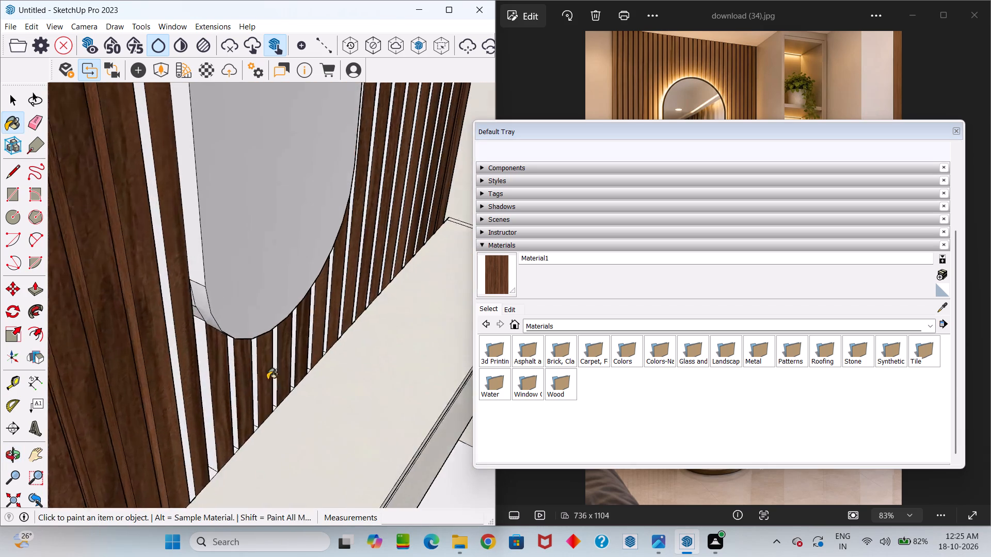
scroll(267, 380, up, 4)
click(148, 354)
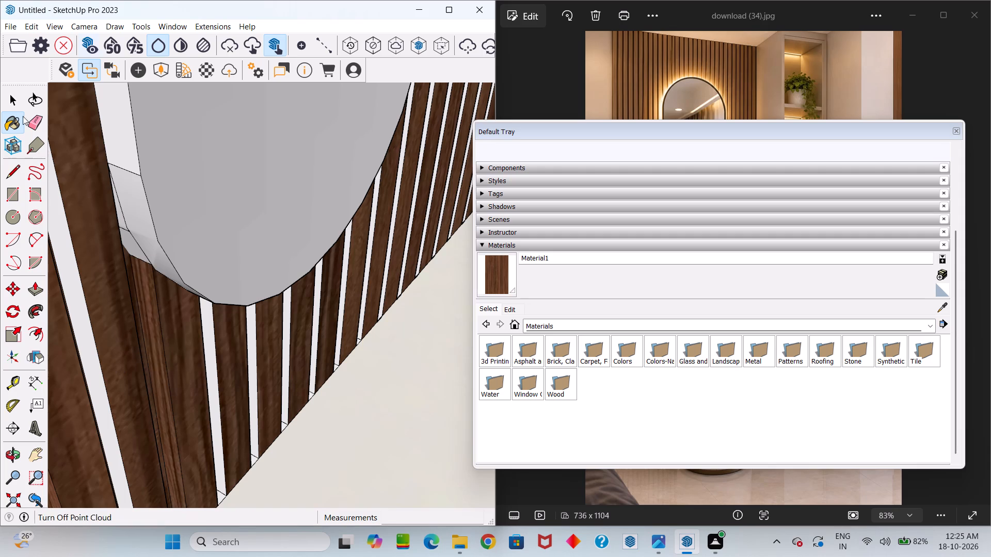
scroll(373, 392, down, 7)
middle_drag(359, 355, 287, 330)
scroll(220, 339, up, 3)
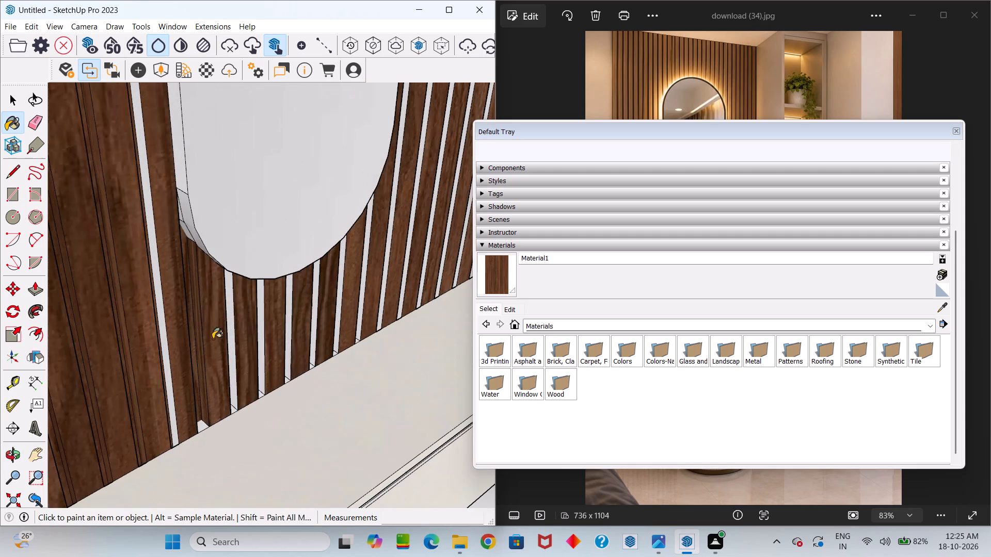
scroll(213, 339, up, 1)
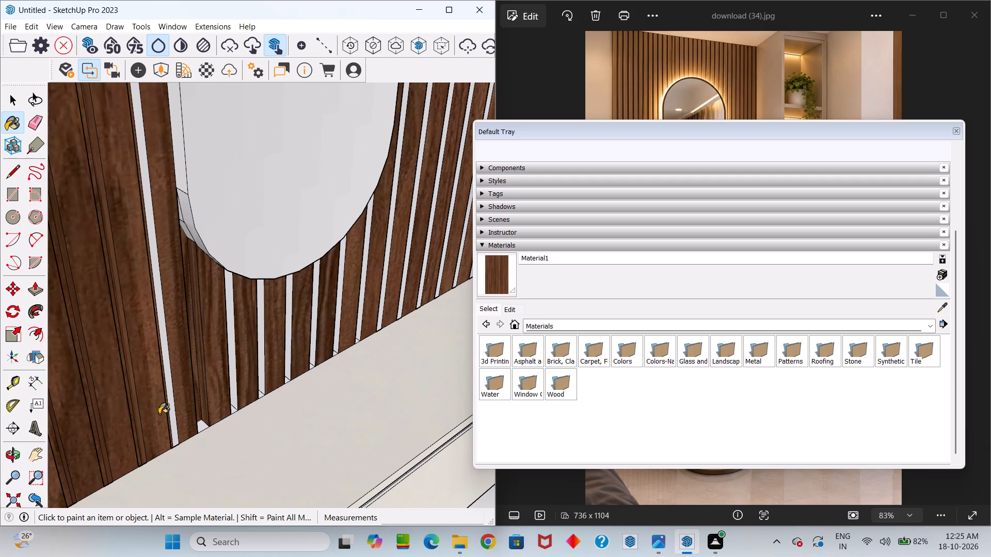
click(152, 308)
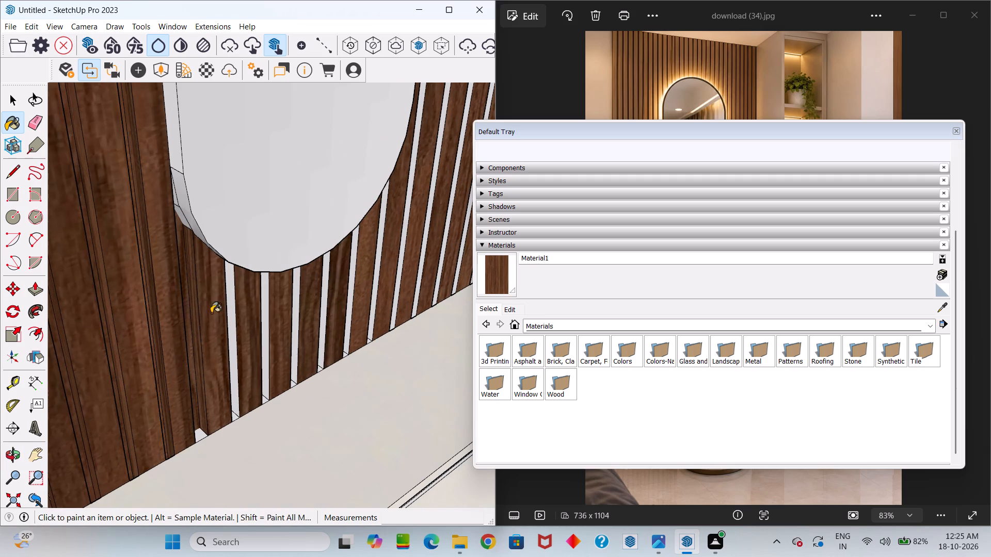
Paint the bare flute side faces beneath the mirror's curved bottom, above the floating counter, with the dark wood.
click(234, 305)
click(268, 300)
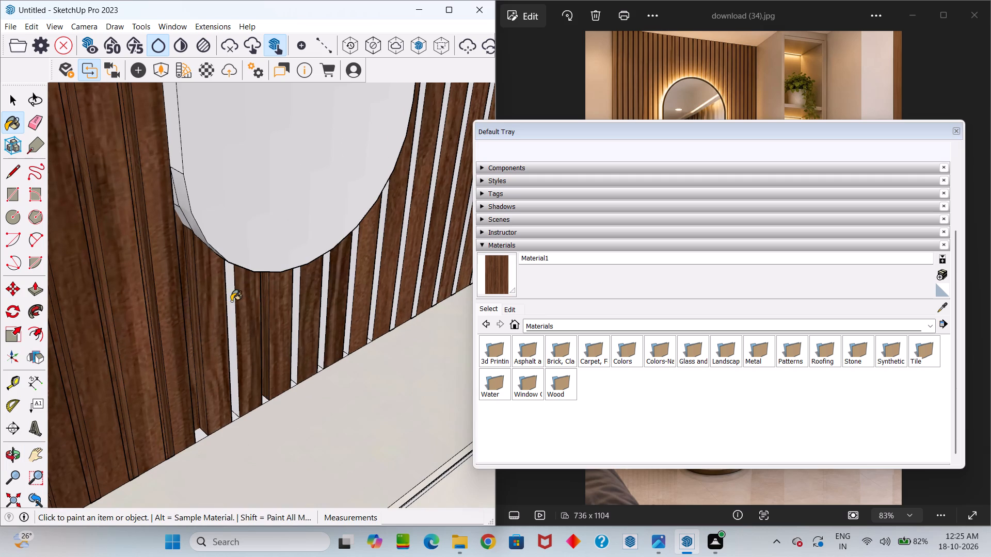
click(231, 301)
scroll(192, 343, down, 6)
scroll(267, 333, up, 5)
click(246, 323)
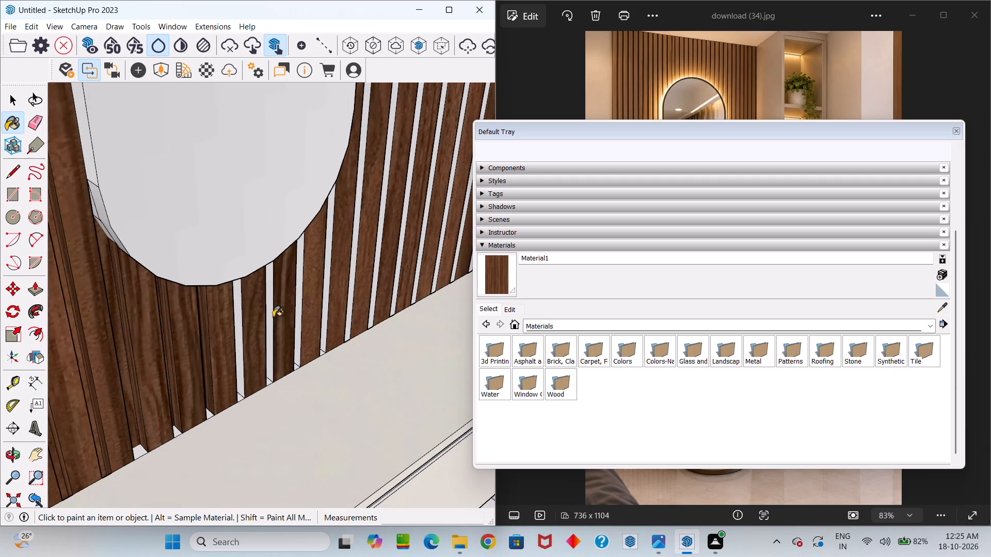
click(270, 312)
click(236, 319)
click(299, 296)
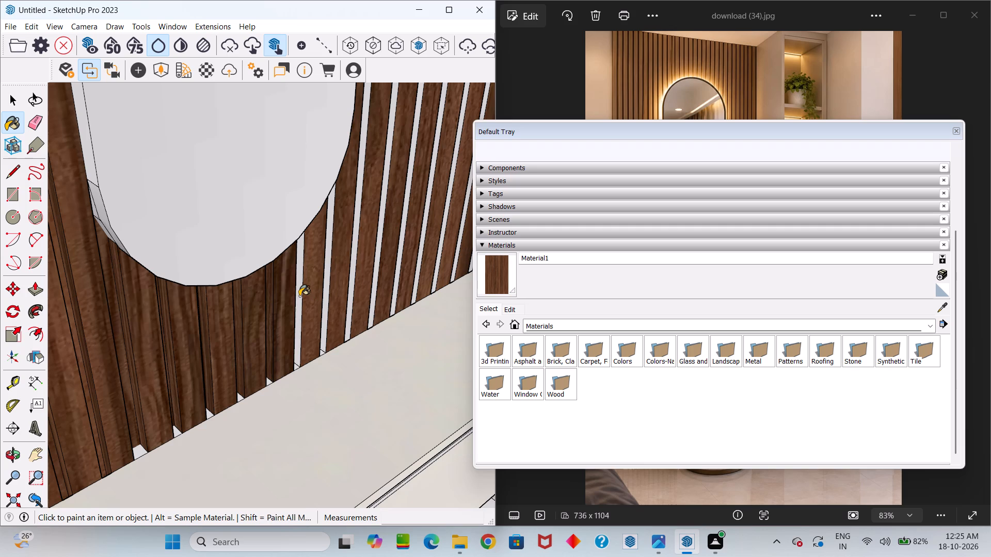
click(325, 283)
Paint the next bare flute side faces past the mirror, toward the shelf unit, with the dark wood.
scroll(318, 289, down, 6)
middle_drag(309, 306, 252, 332)
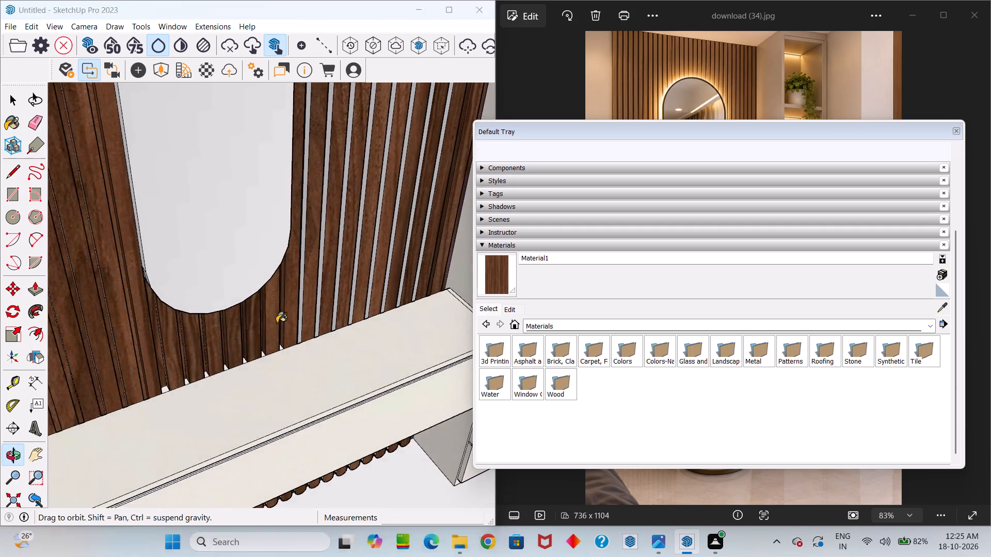
scroll(297, 305, up, 10)
click(303, 297)
click(356, 290)
scroll(296, 312, down, 6)
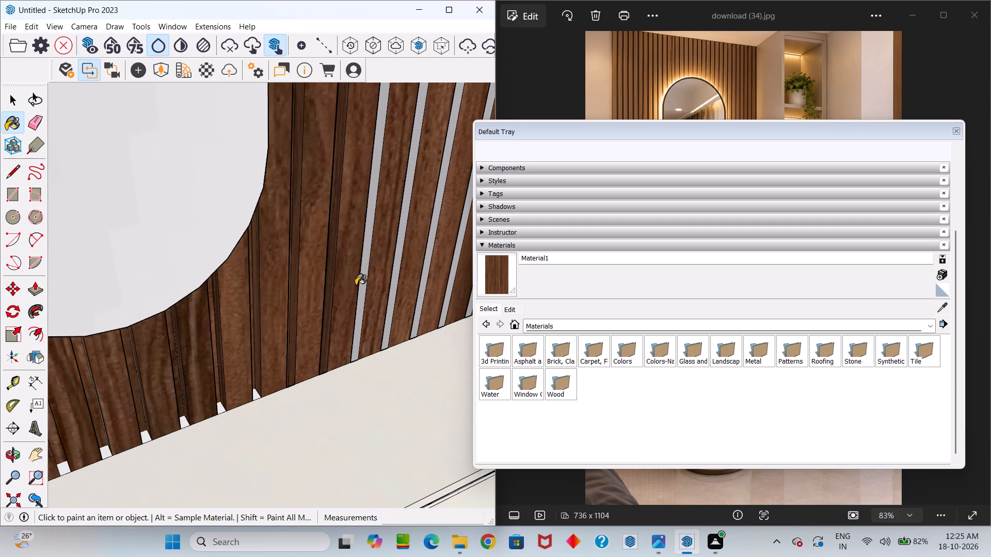
scroll(360, 283, up, 3)
click(346, 277)
click(338, 278)
click(382, 266)
Paint the last bare flute side faces between the mirror and the shelf unit with the dark wood.
scroll(335, 291, down, 5)
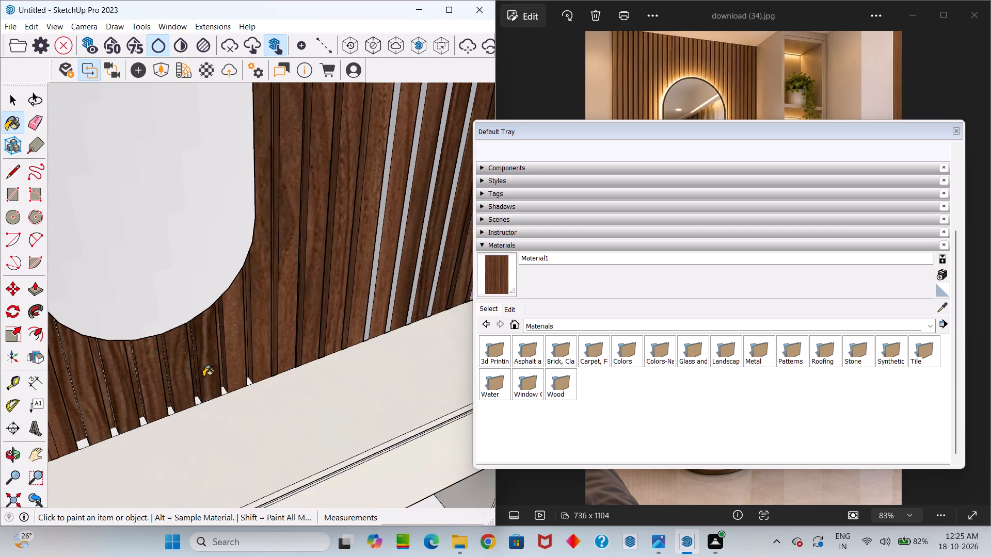
scroll(203, 376, down, 8)
scroll(296, 322, up, 9)
click(275, 292)
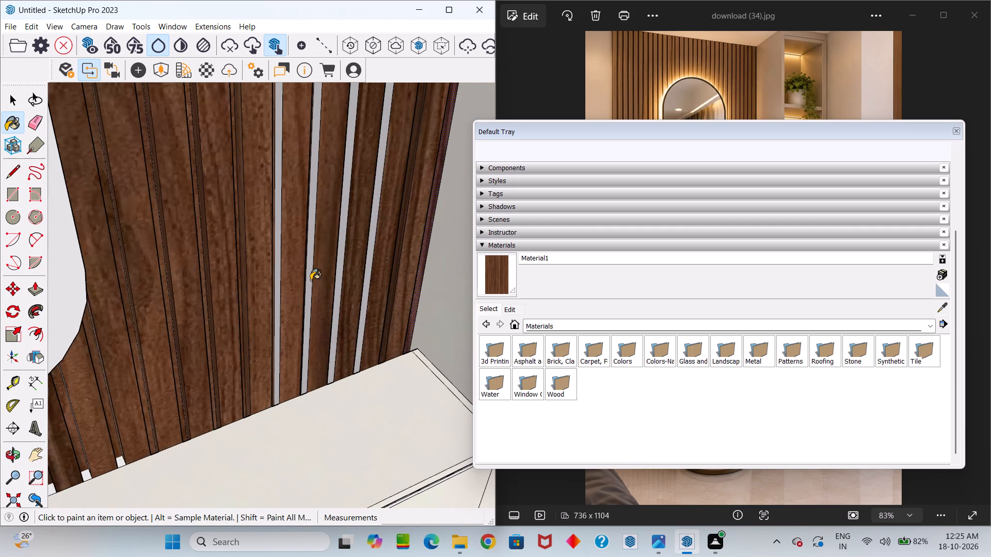
click(312, 280)
click(309, 277)
click(340, 264)
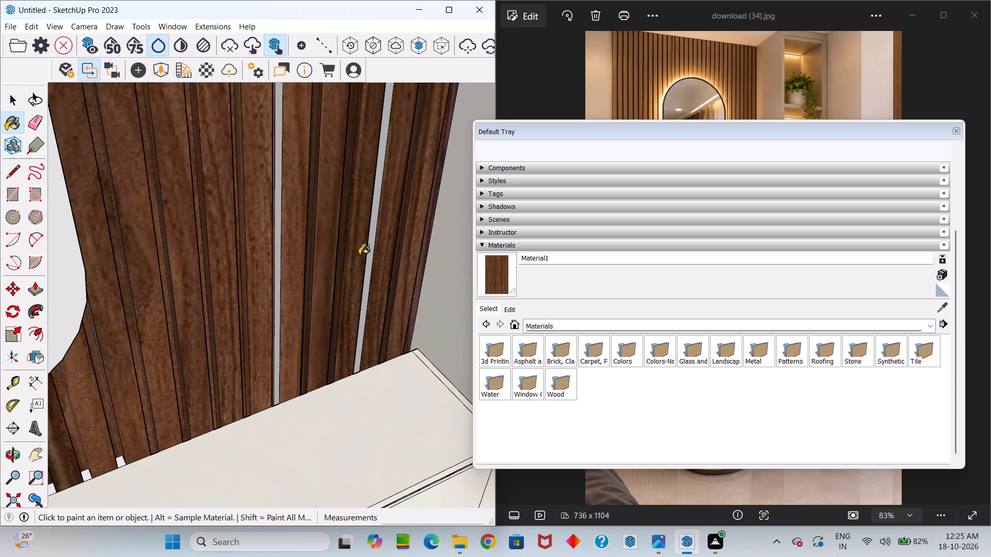
click(367, 246)
scroll(367, 247, down, 6)
scroll(371, 252, up, 7)
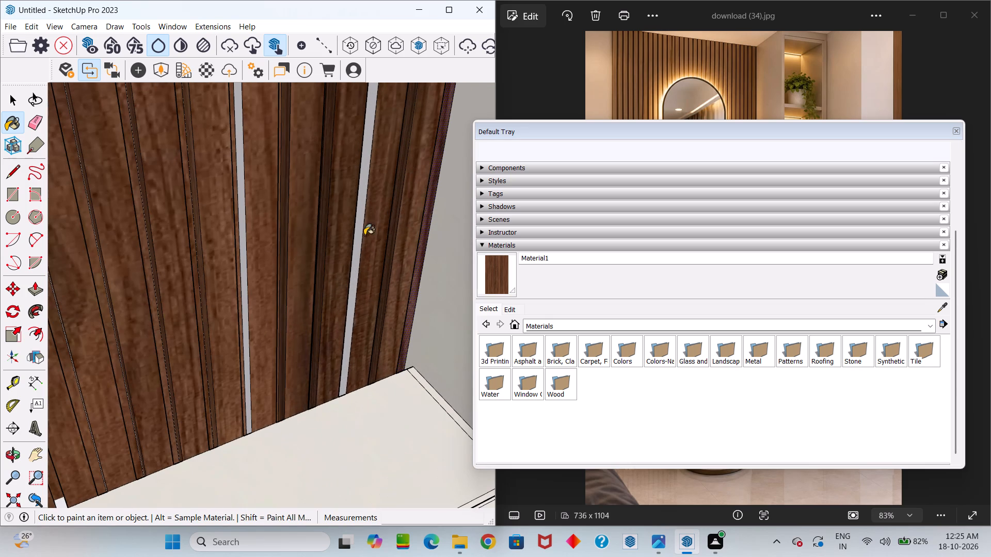
click(362, 233)
click(361, 228)
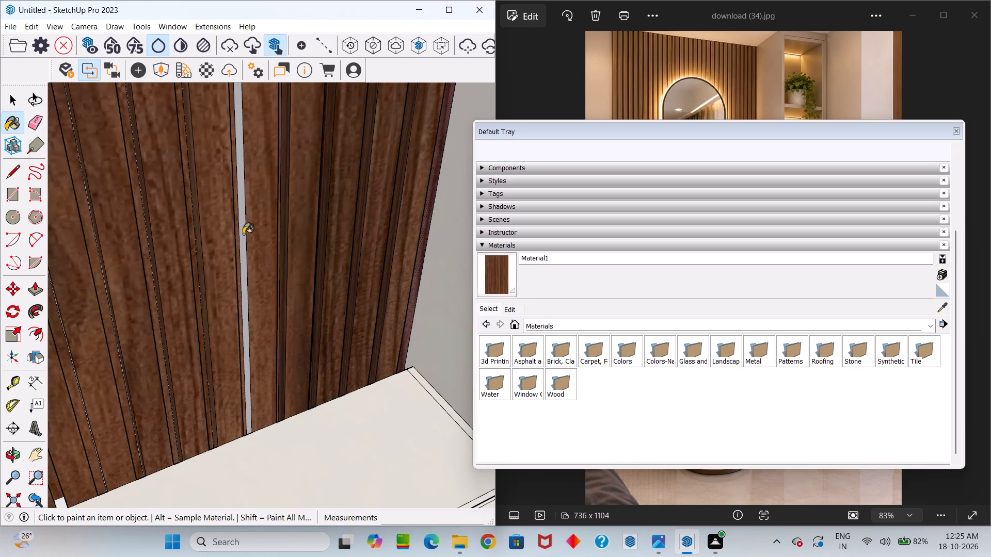
click(241, 231)
Paint the opposite side faces of the flutes, facing the shelf unit, starting at the wall's far end, with the dark wood.
scroll(266, 268, down, 20)
scroll(266, 268, down, 1)
scroll(229, 249, up, 2)
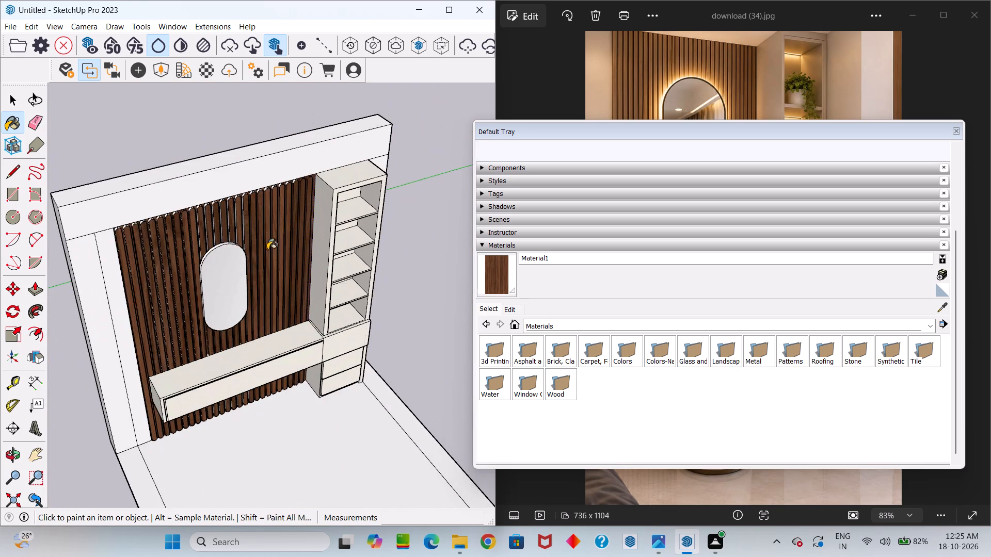
middle_drag(283, 256, 0, 291)
scroll(186, 193, up, 5)
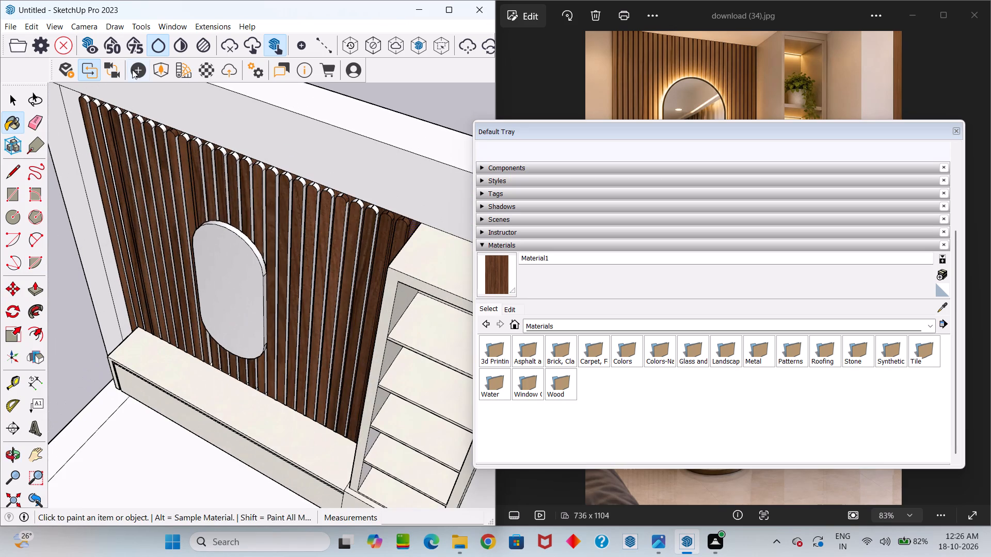
scroll(6, 203, up, 5)
scroll(80, 148, up, 10)
middle_drag(78, 141, 71, 147)
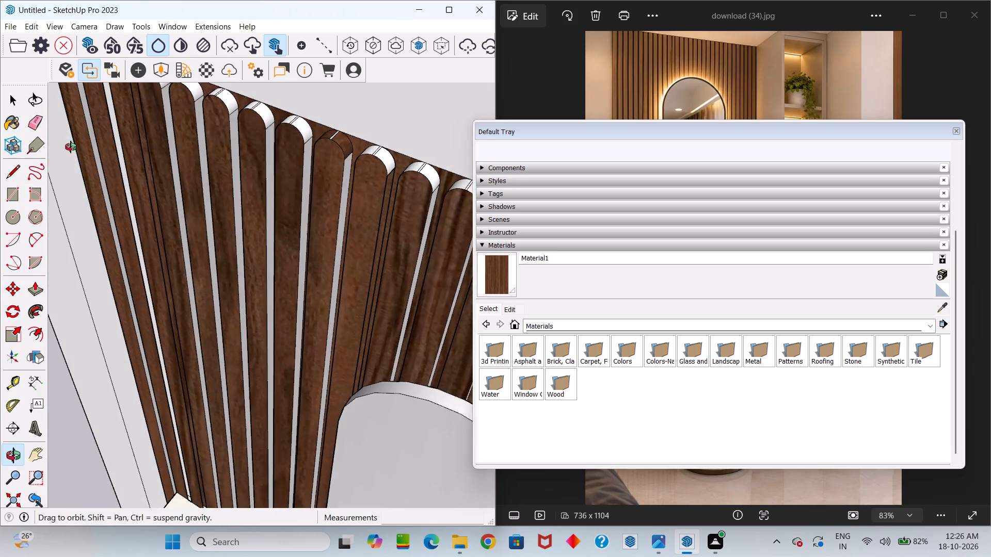
middle_drag(71, 147, 64, 141)
scroll(71, 140, up, 5)
click(111, 123)
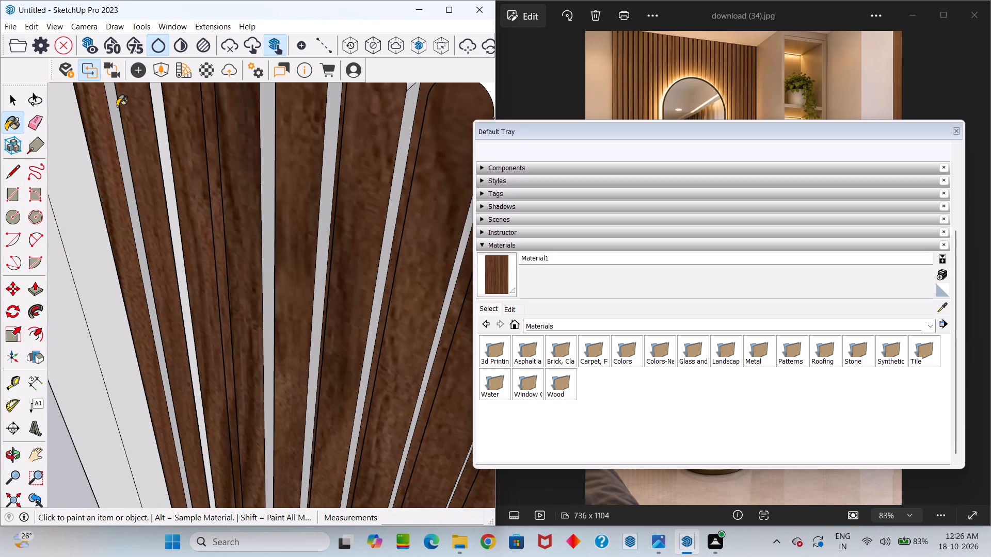
click(117, 106)
drag(148, 111, 154, 112)
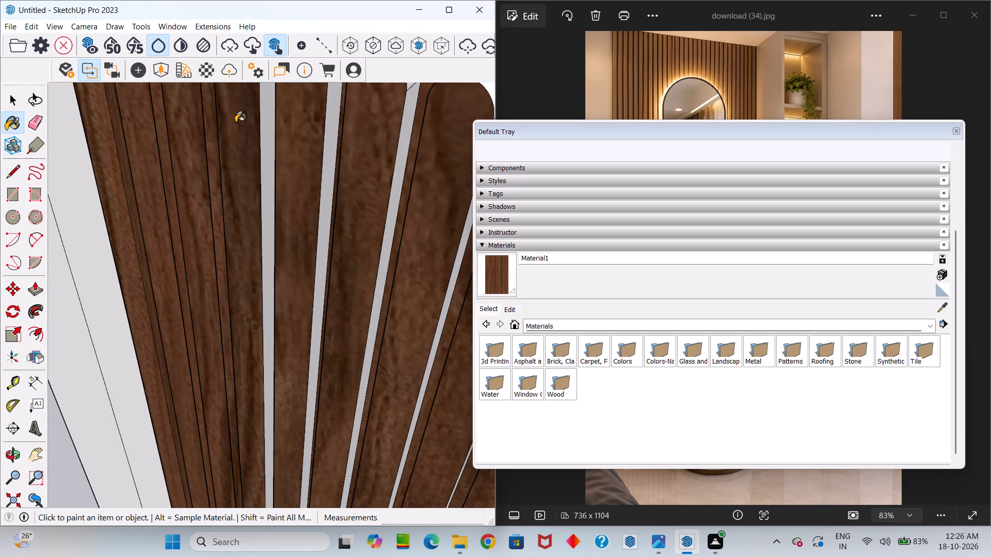
click(266, 123)
click(327, 125)
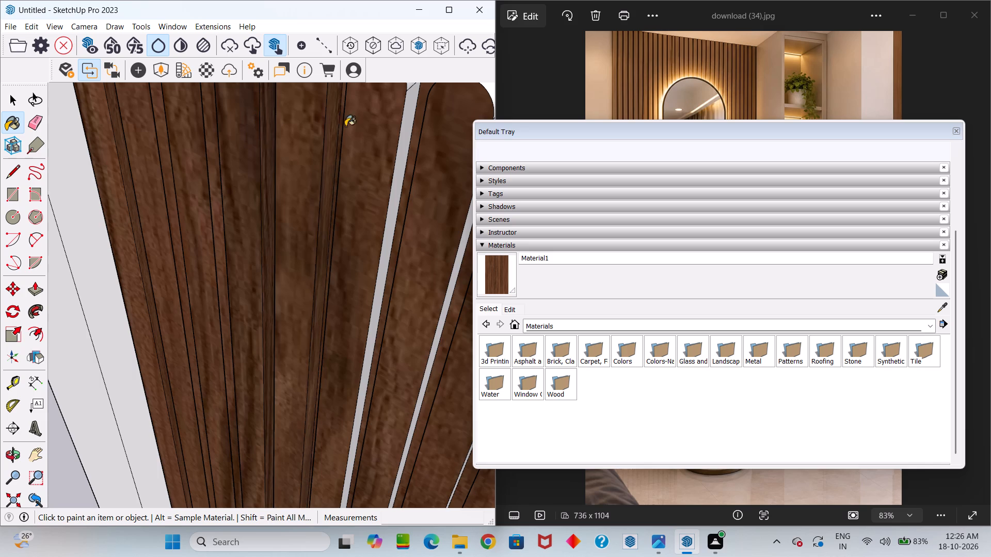
click(408, 129)
Paint the next three shelf-facing flute sides, up to the mirror, with the dark wood.
scroll(373, 168, down, 11)
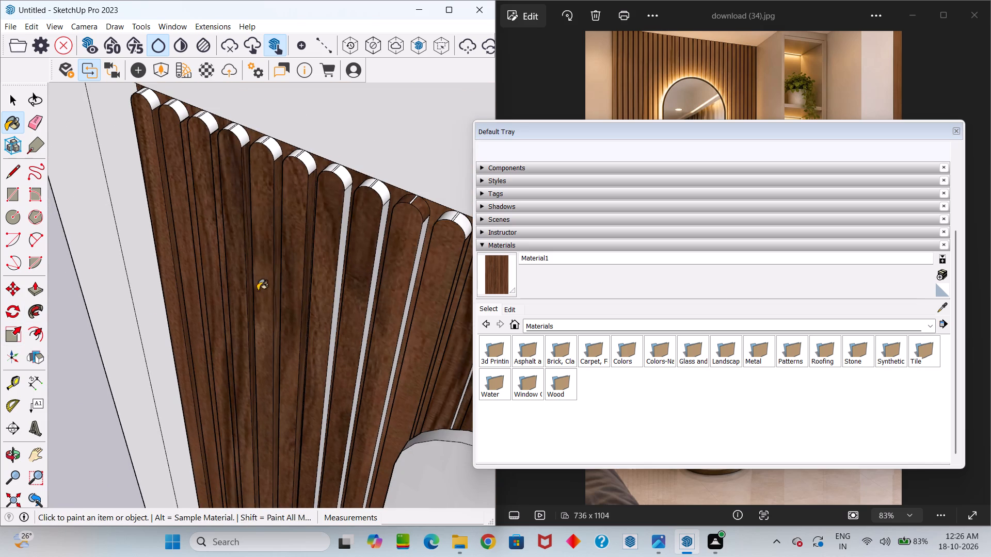
click(346, 219)
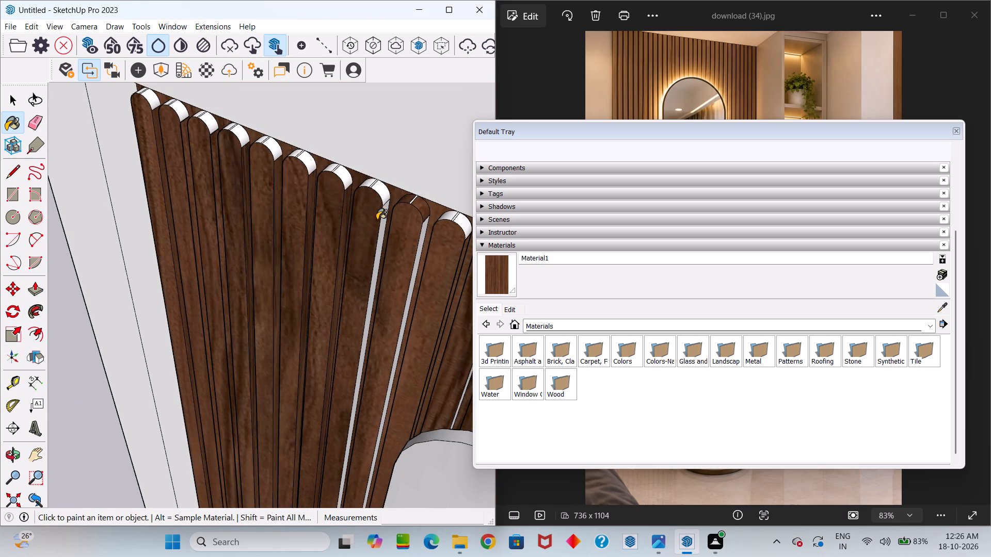
click(380, 223)
click(420, 253)
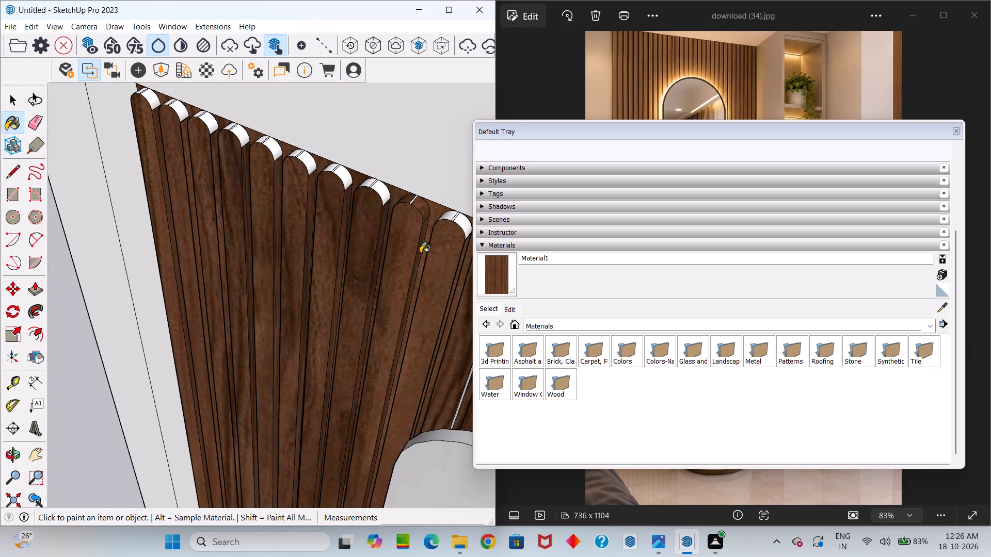
scroll(413, 259, down, 14)
scroll(192, 310, up, 11)
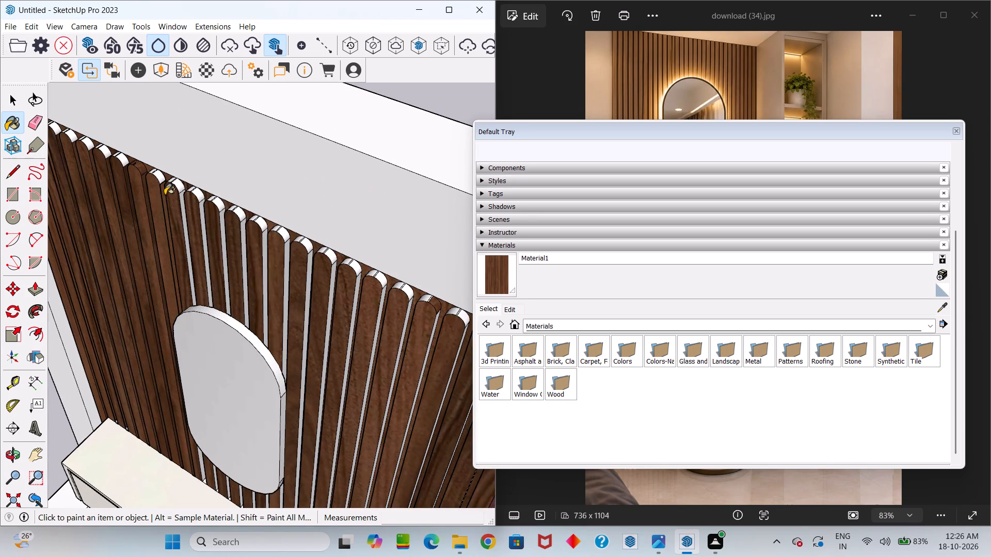
Paint the bare shelf-facing side faces of the five flutes nearest the shelf unit with the dark wood.
scroll(149, 227, down, 8)
scroll(213, 206, down, 6)
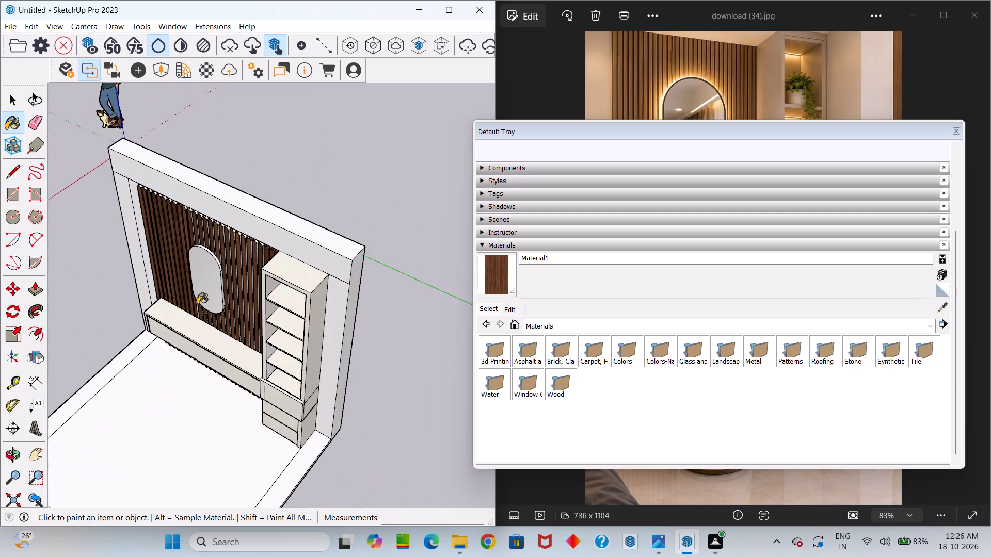
middle_drag(217, 325, 237, 324)
scroll(239, 278, up, 5)
scroll(320, 217, up, 4)
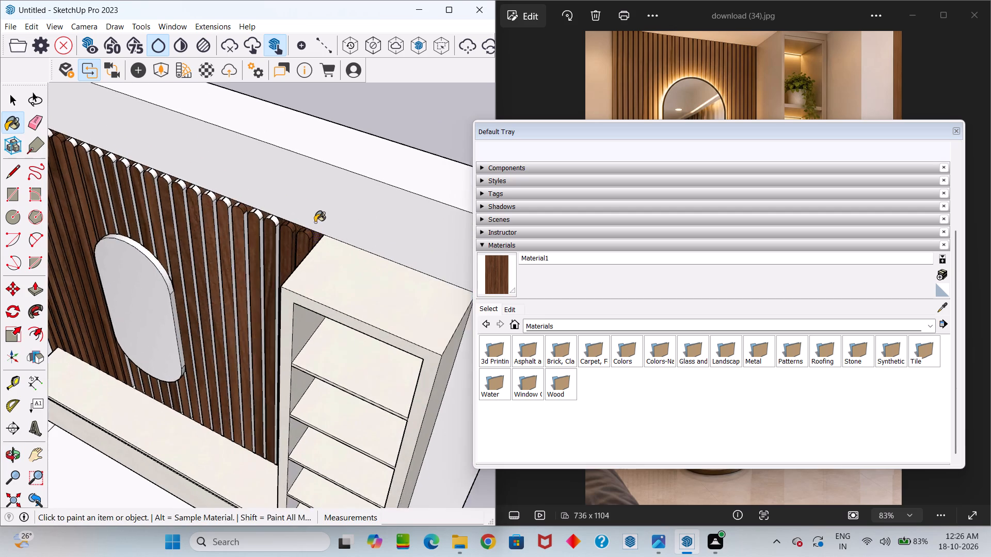
scroll(315, 222, up, 9)
click(272, 212)
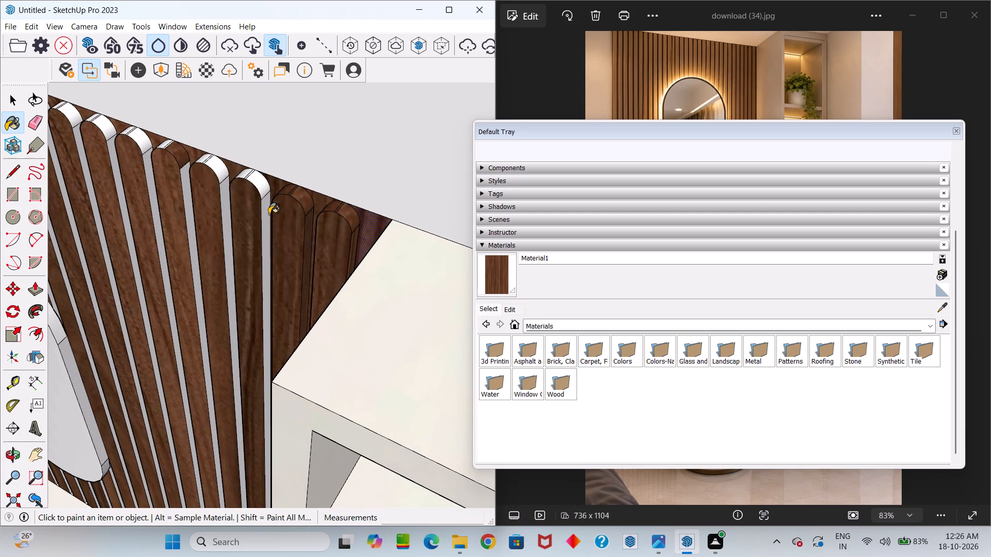
click(269, 214)
click(225, 204)
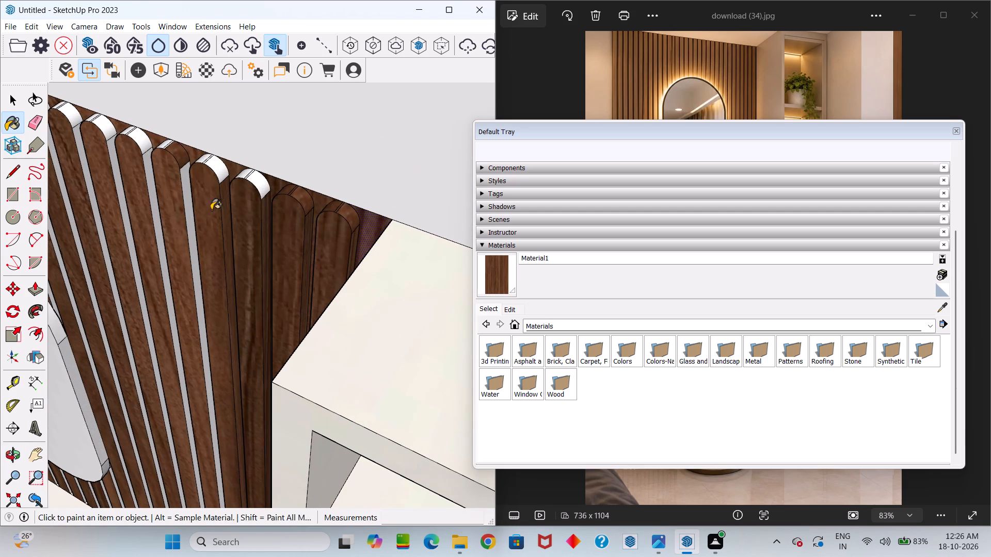
click(186, 203)
click(149, 181)
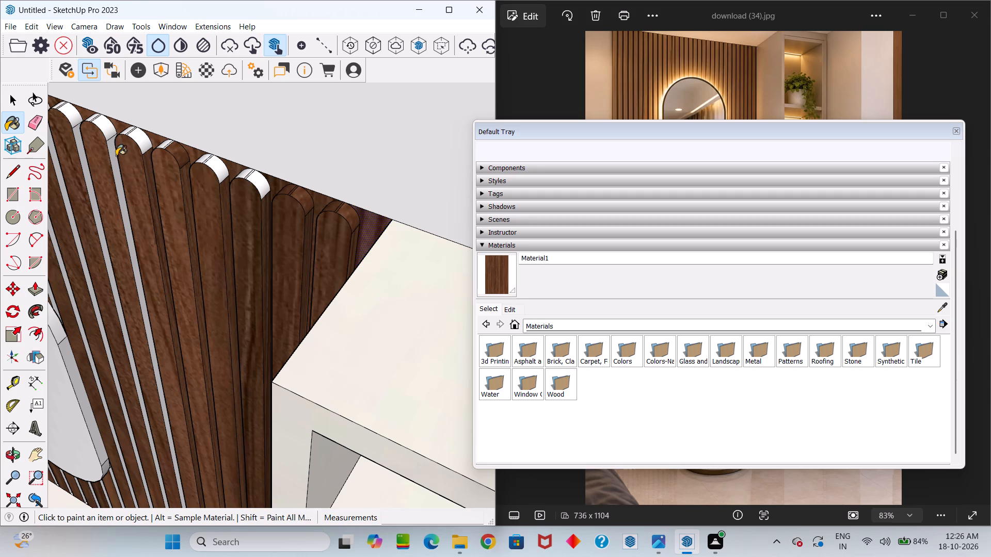
click(117, 165)
Paint the next four bare shelf-facing flute sides, moving from the shelf unit toward the mirror, with the dark wood.
scroll(117, 166, down, 15)
middle_drag(190, 210, 245, 230)
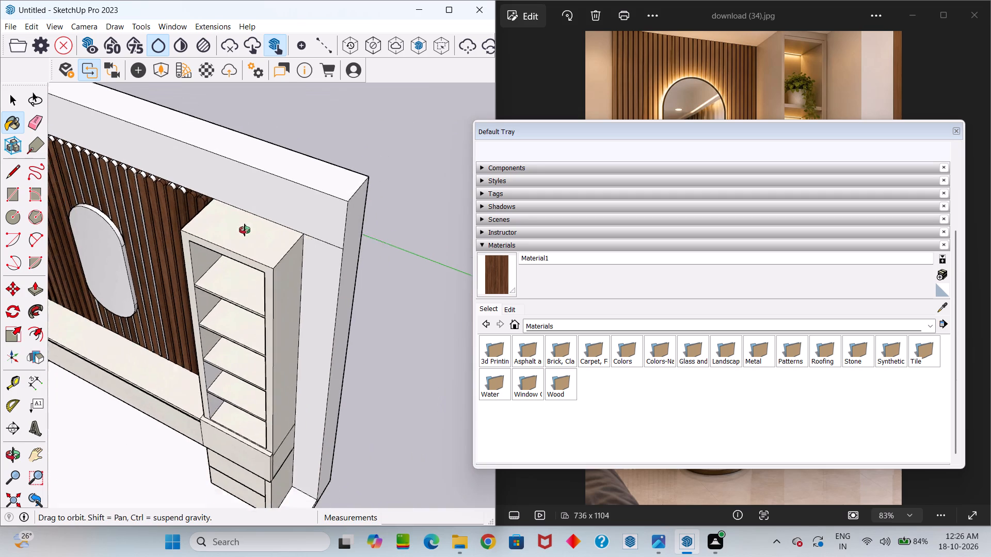
middle_drag(245, 230, 172, 220)
middle_drag(168, 218, 323, 274)
drag(168, 218, 297, 259)
scroll(297, 259, down, 1)
scroll(262, 243, up, 4)
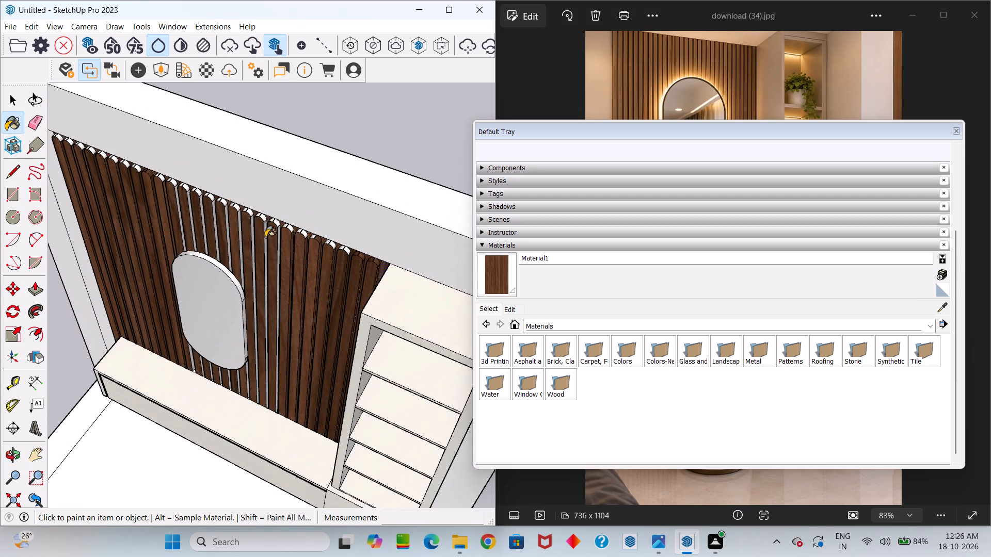
middle_drag(271, 238, 220, 233)
scroll(255, 232, up, 11)
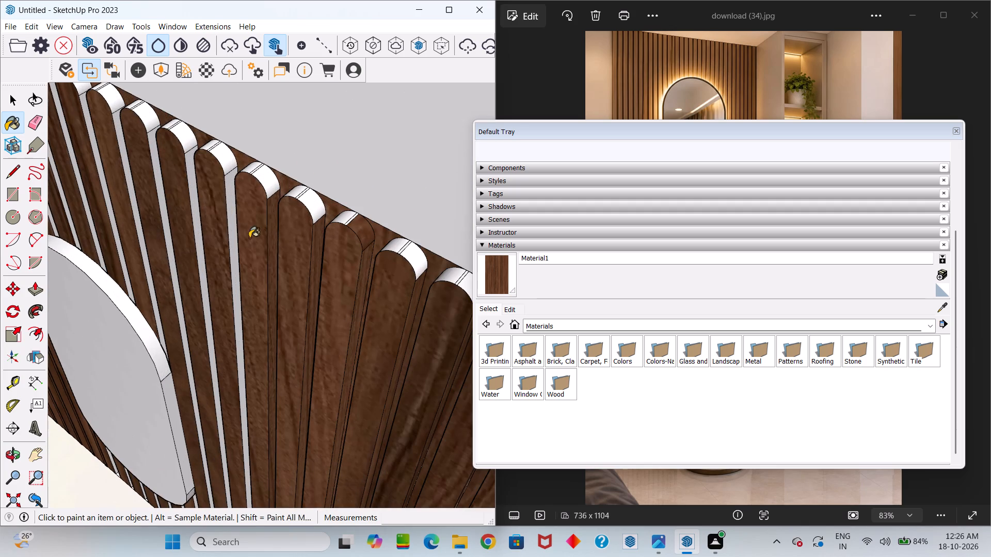
click(232, 205)
click(187, 173)
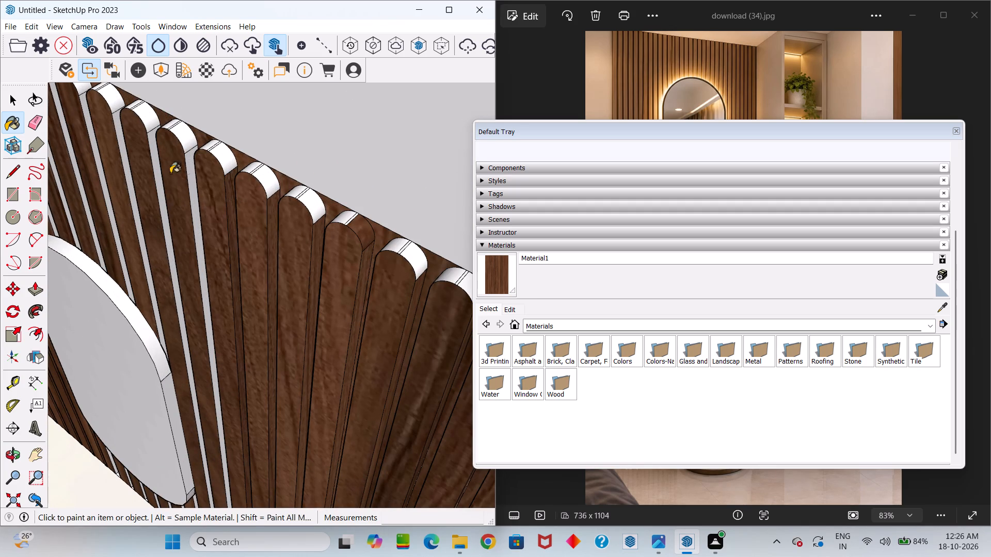
click(194, 171)
click(155, 160)
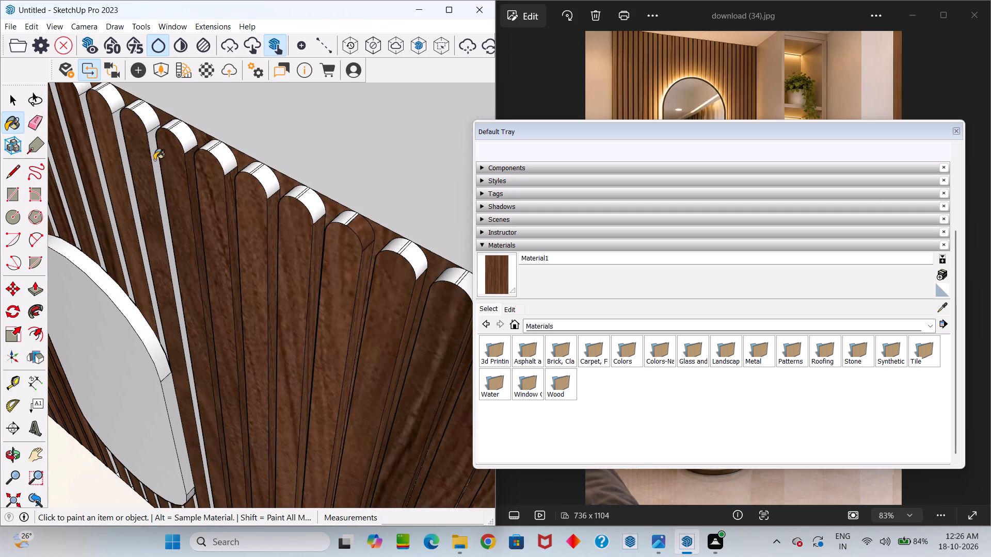
click(124, 149)
Paint the next bare shelf-facing flute sides beside the mirror's shelf-side edge with the dark wood.
scroll(106, 151, down, 5)
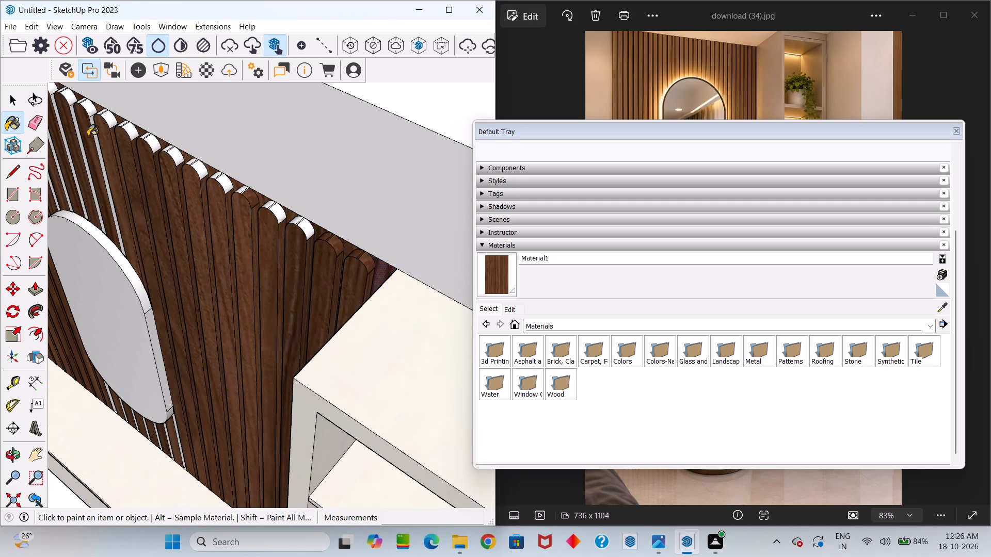
click(92, 127)
scroll(94, 155, up, 5)
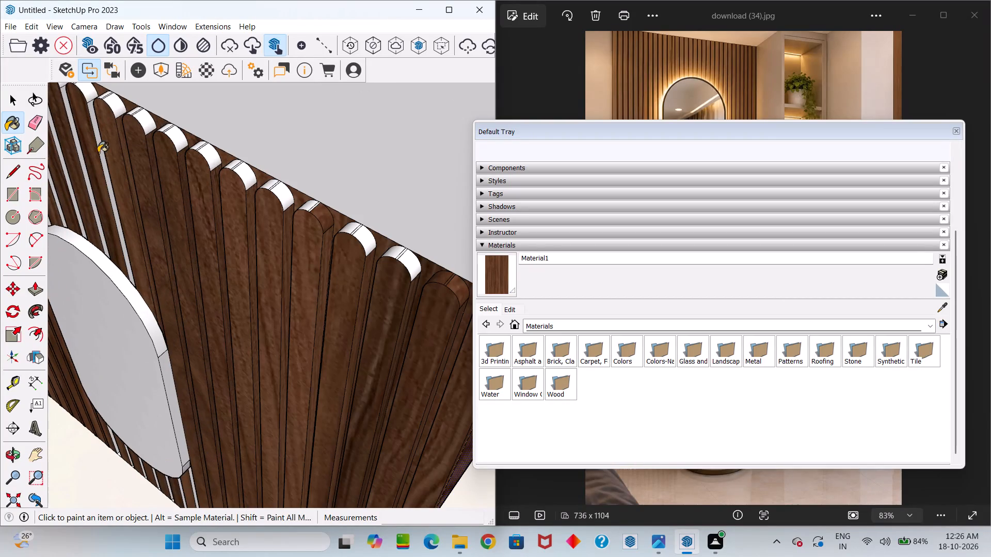
click(100, 150)
scroll(124, 167, down, 6)
scroll(115, 165, up, 5)
click(109, 146)
Paint the remaining bare shelf-facing flute sides above the mirror with the dark wood.
scroll(152, 170, down, 7)
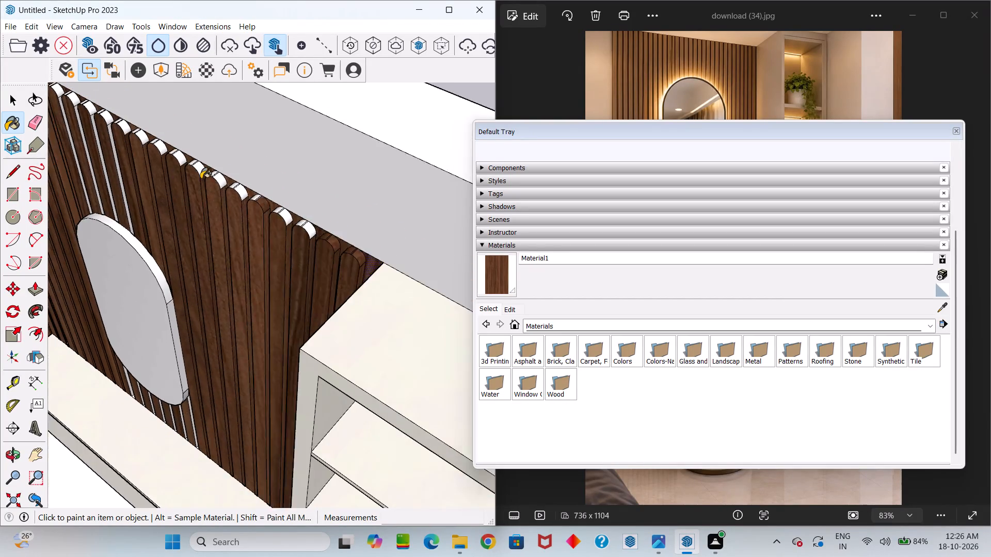
scroll(201, 179, down, 6)
scroll(186, 168, up, 12)
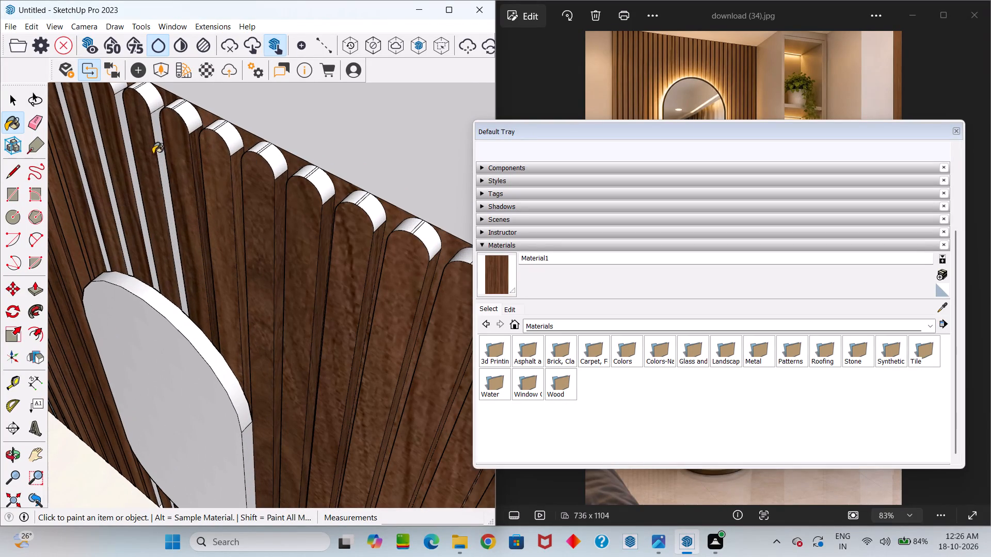
click(157, 141)
click(124, 121)
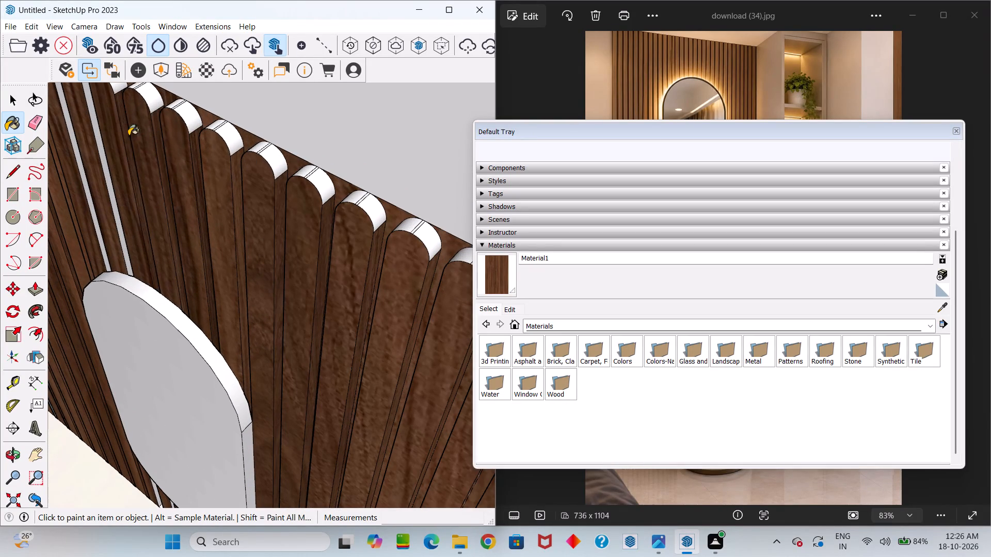
scroll(136, 145, down, 13)
scroll(142, 166, up, 10)
click(149, 141)
scroll(139, 161, down, 5)
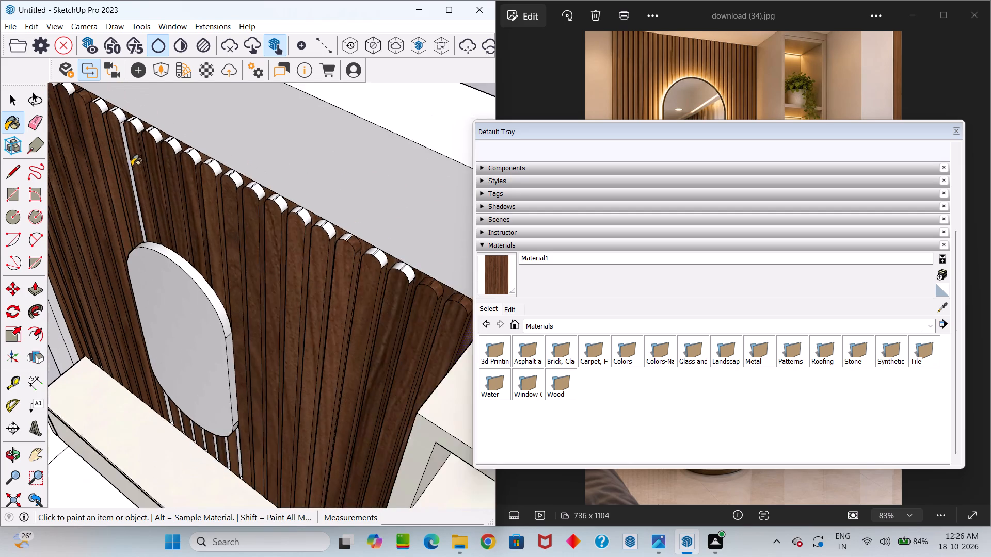
scroll(129, 166, up, 4)
click(129, 148)
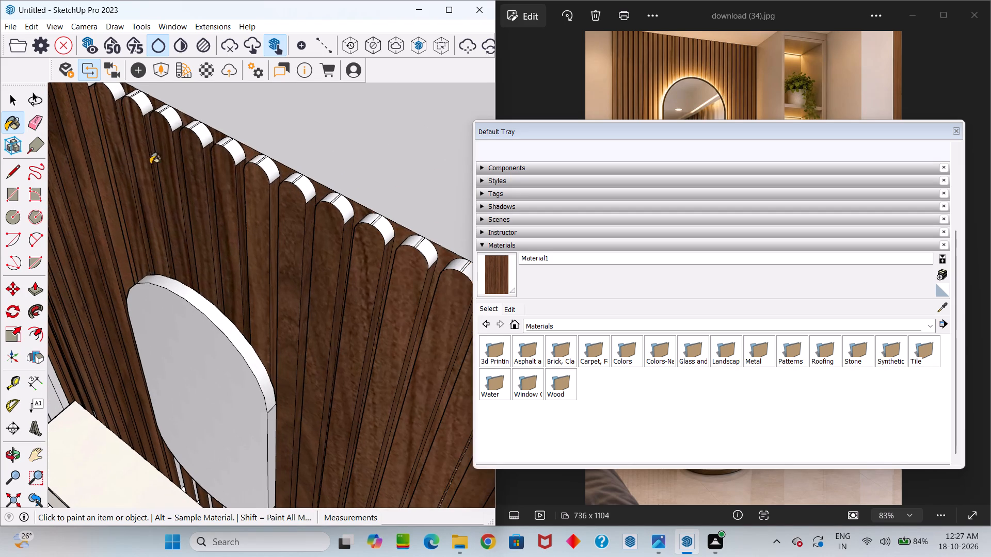
Paint the white rounded top faces of the two flutes closest to the shelf unit with the dark wood.
scroll(151, 165, down, 12)
middle_drag(289, 229, 341, 289)
scroll(331, 284, up, 5)
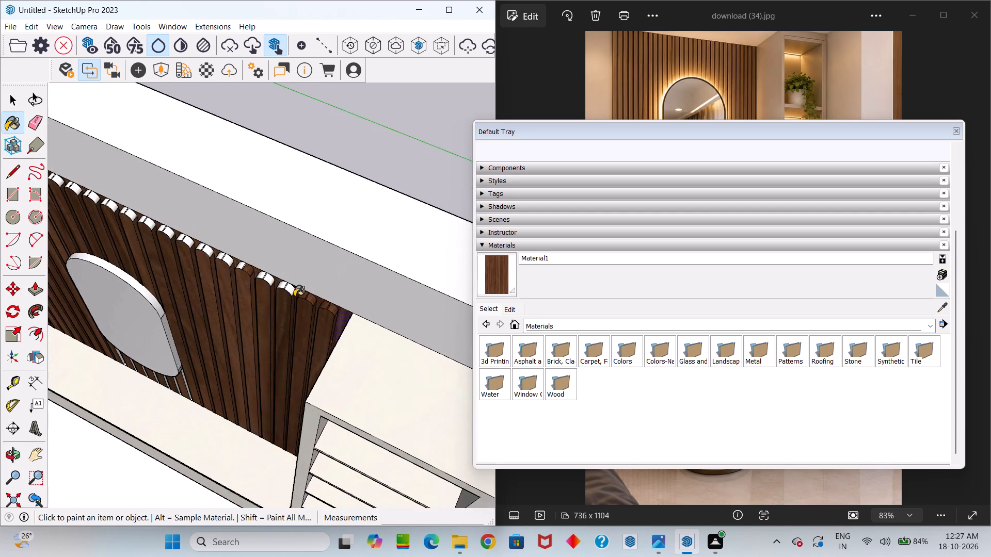
scroll(294, 297, up, 3)
click(286, 291)
scroll(279, 285, up, 16)
click(305, 278)
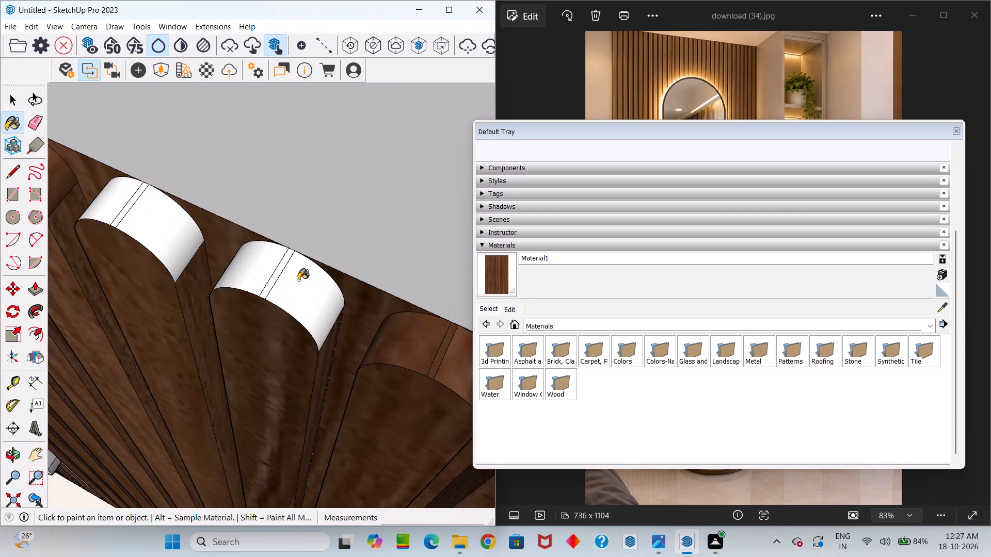
click(276, 272)
click(266, 267)
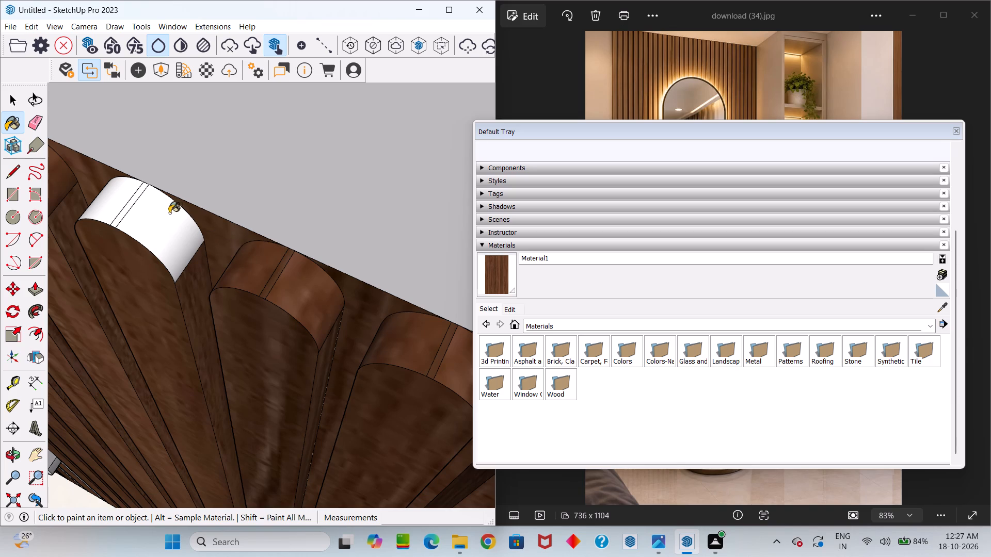
click(153, 215)
click(119, 202)
click(129, 203)
scroll(191, 220, down, 8)
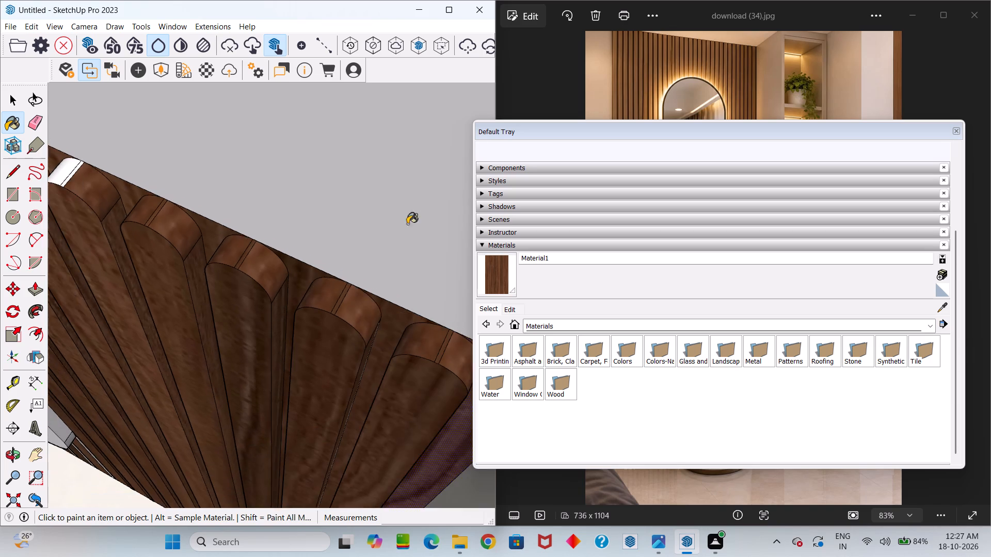
Paint the rounded top of the first flute at the wall's far end, including its narrow centre strip, with the dark wood.
scroll(407, 224, down, 15)
scroll(237, 234, down, 15)
scroll(161, 190, up, 10)
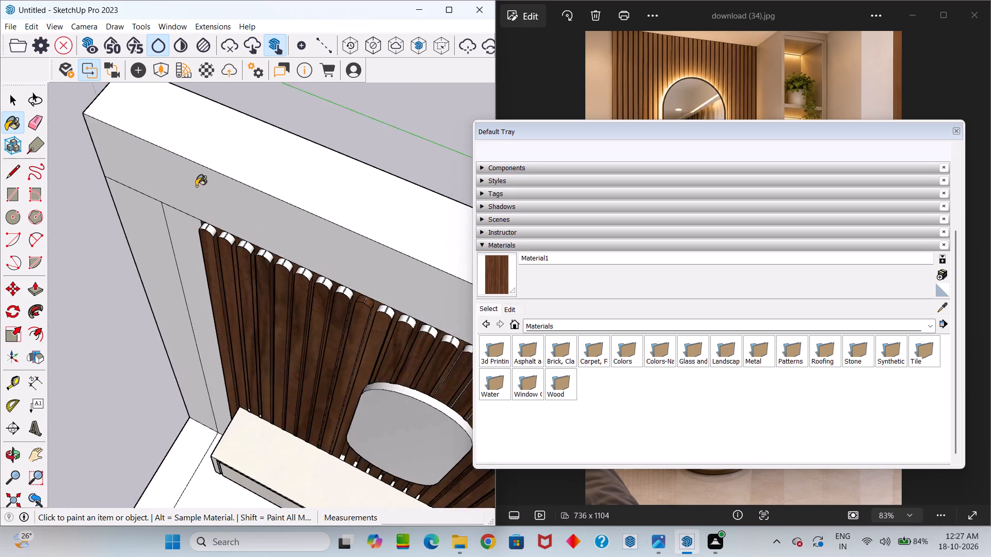
scroll(196, 186, up, 11)
click(190, 251)
click(185, 243)
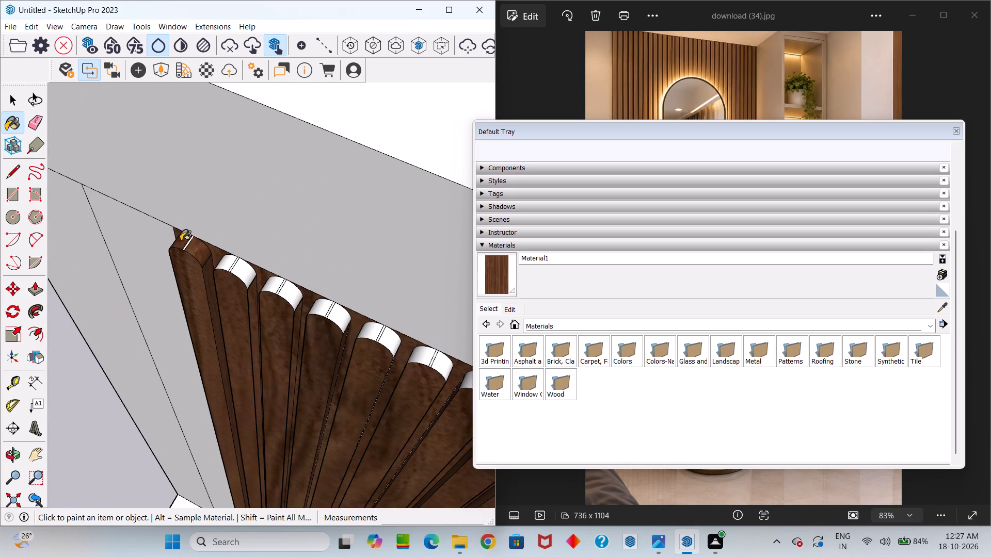
click(187, 246)
click(188, 240)
scroll(183, 244, up, 7)
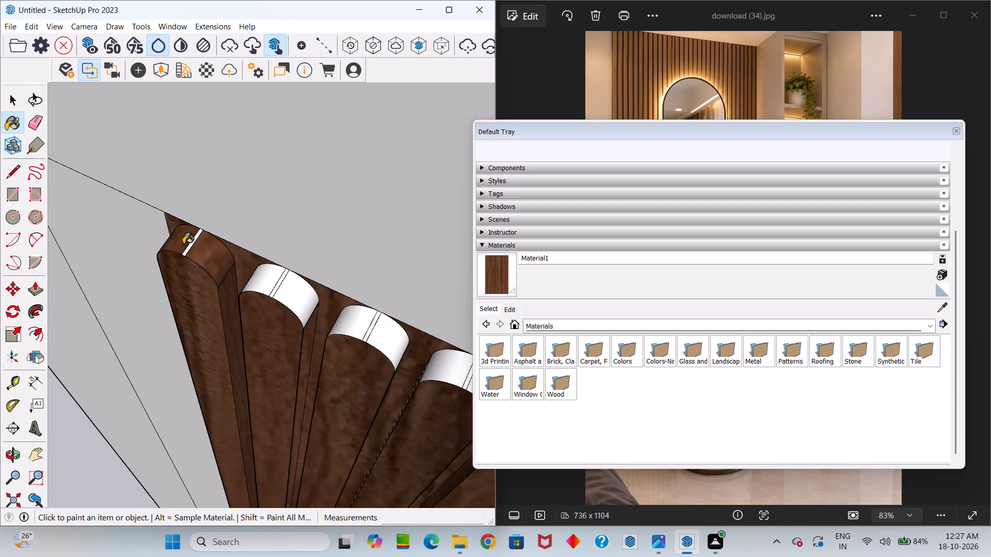
scroll(183, 244, up, 2)
click(195, 245)
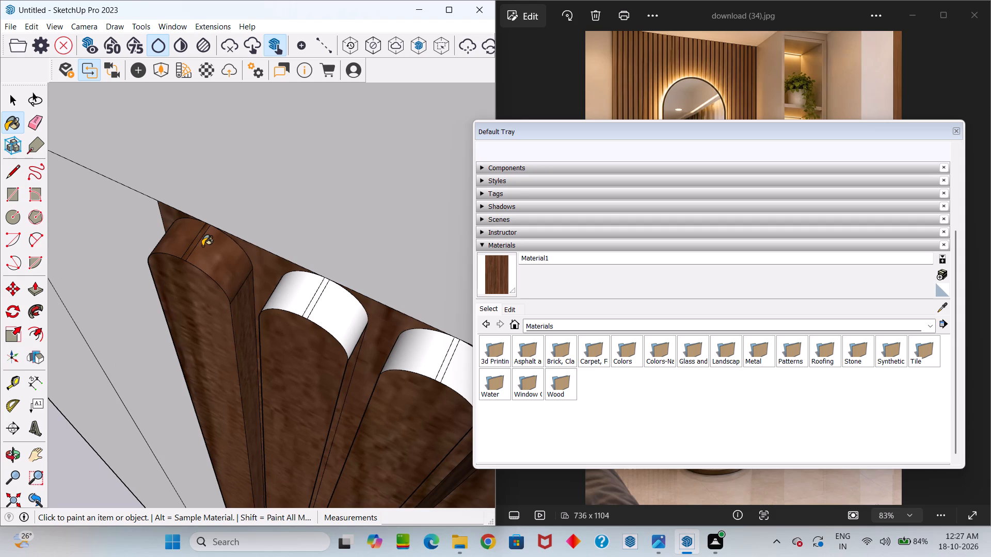
Paint the second flute's rounded top faces and narrow centre strip with the dark wood.
scroll(350, 325, down, 2)
click(331, 310)
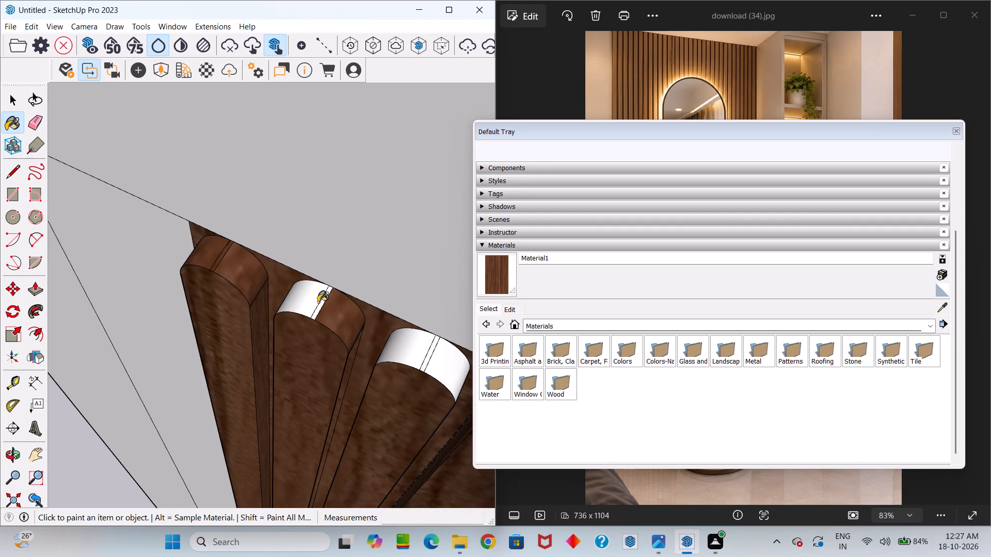
click(317, 302)
click(322, 302)
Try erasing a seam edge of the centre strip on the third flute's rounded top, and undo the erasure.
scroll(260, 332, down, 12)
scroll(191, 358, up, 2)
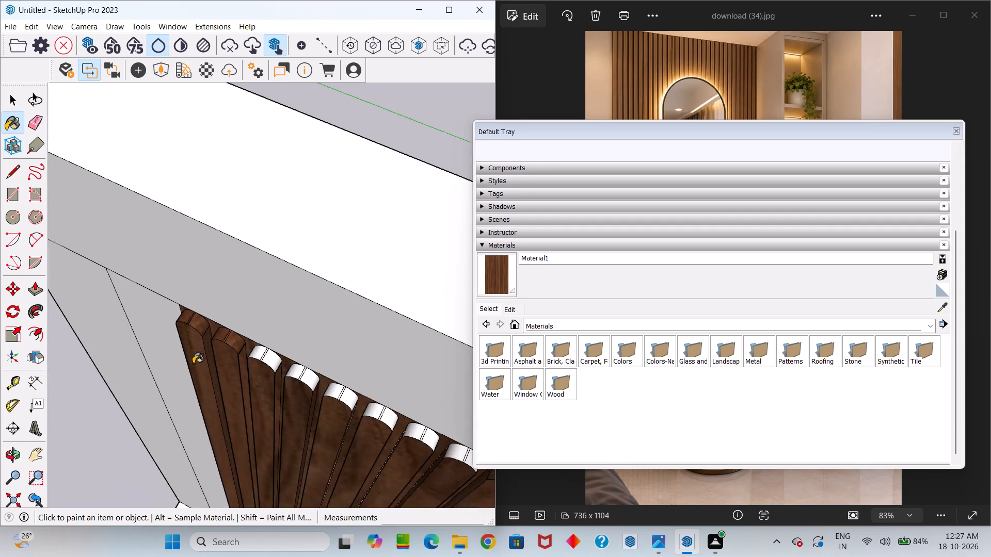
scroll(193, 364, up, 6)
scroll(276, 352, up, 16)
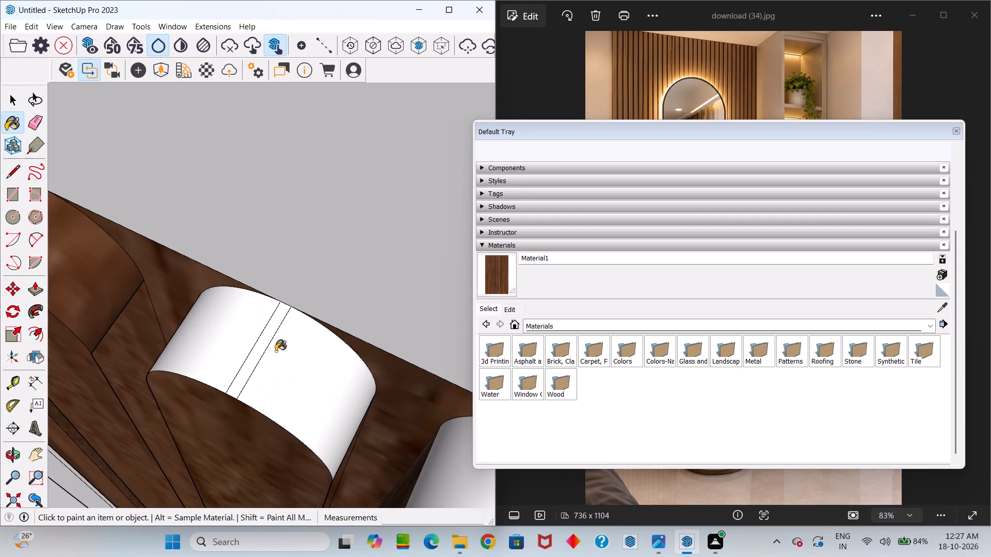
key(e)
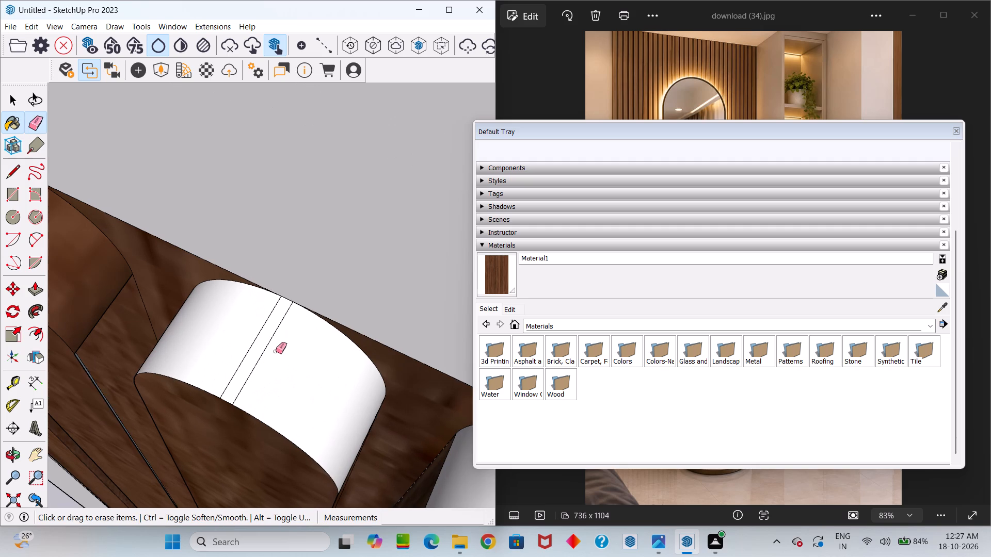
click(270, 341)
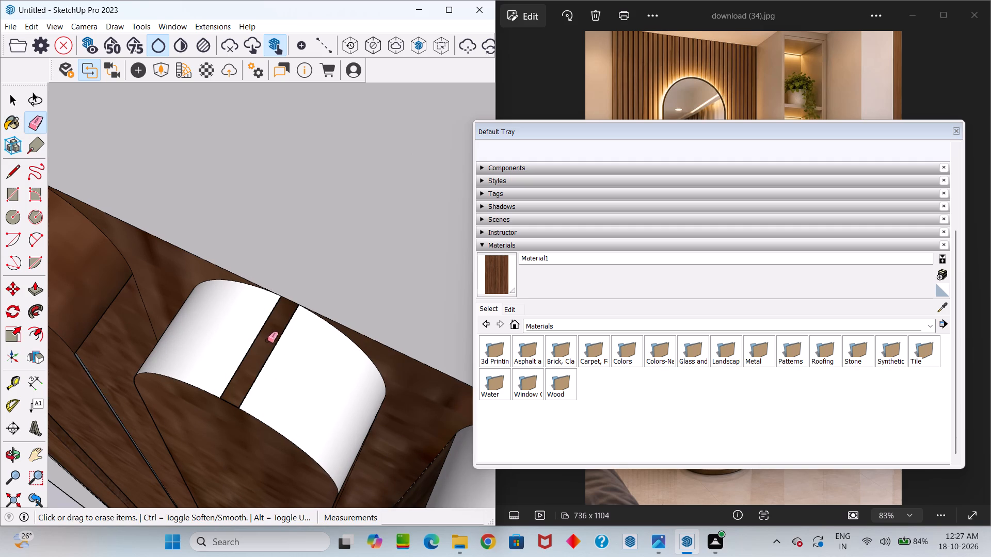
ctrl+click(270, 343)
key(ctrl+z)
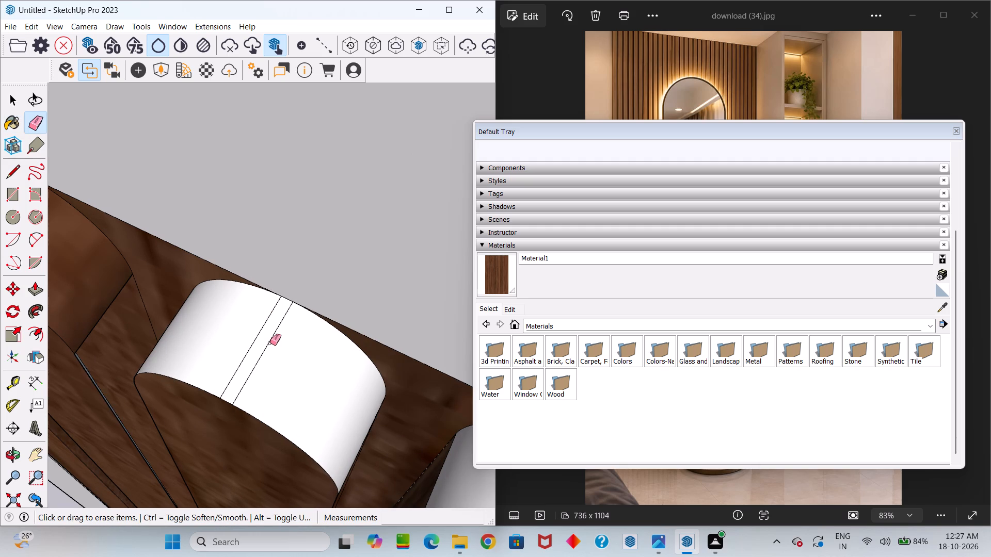
Reselect the dark wood Material1 and paint the third flute's rounded top faces and narrow centre strip.
click(492, 268)
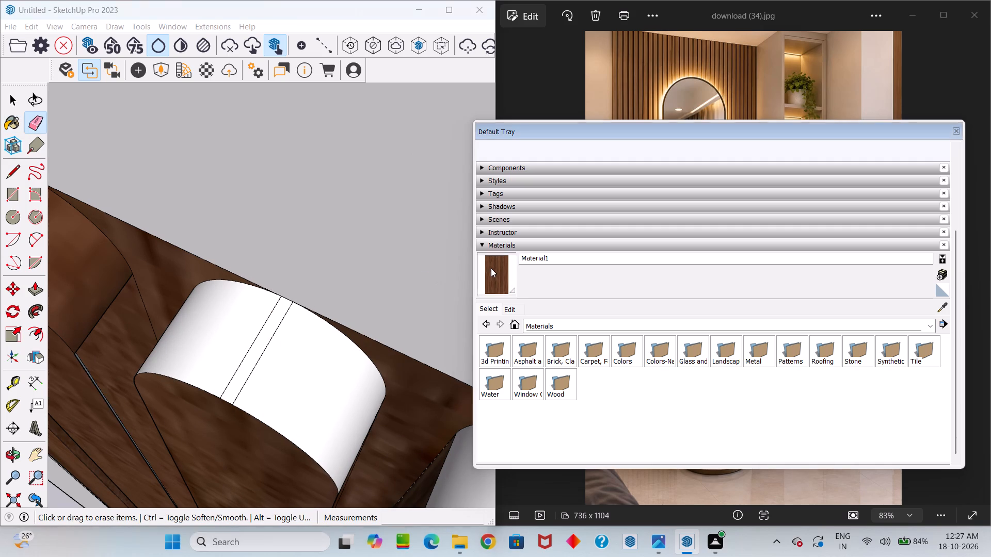
click(277, 371)
click(237, 324)
scroll(239, 370, down, 9)
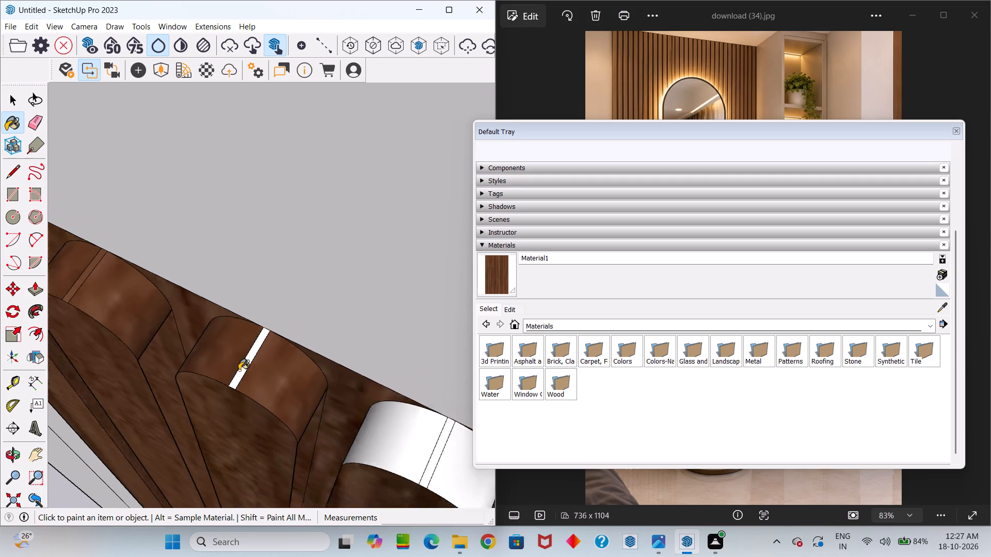
scroll(239, 370, down, 2)
scroll(258, 364, up, 4)
click(247, 351)
scroll(254, 364, down, 5)
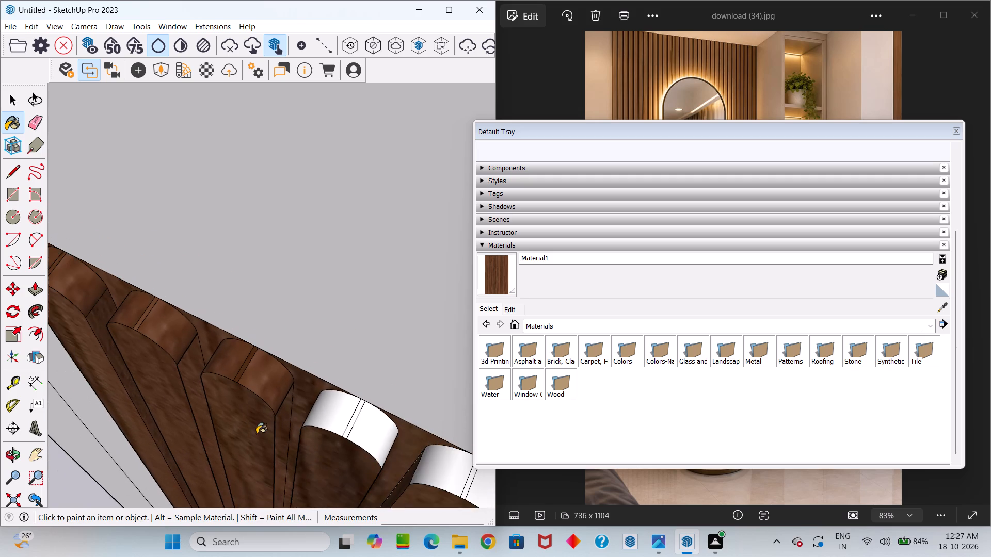
Paint the fourth flute's rounded top faces and narrow centre strip with the dark wood Material1.
scroll(288, 400, down, 7)
scroll(326, 418, up, 6)
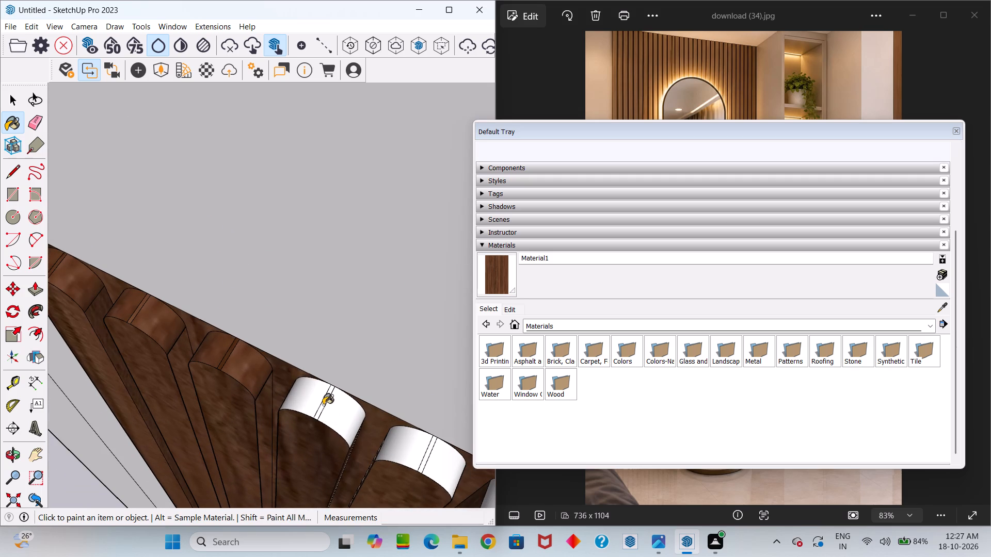
click(323, 405)
click(338, 407)
click(316, 401)
scroll(316, 401, down, 16)
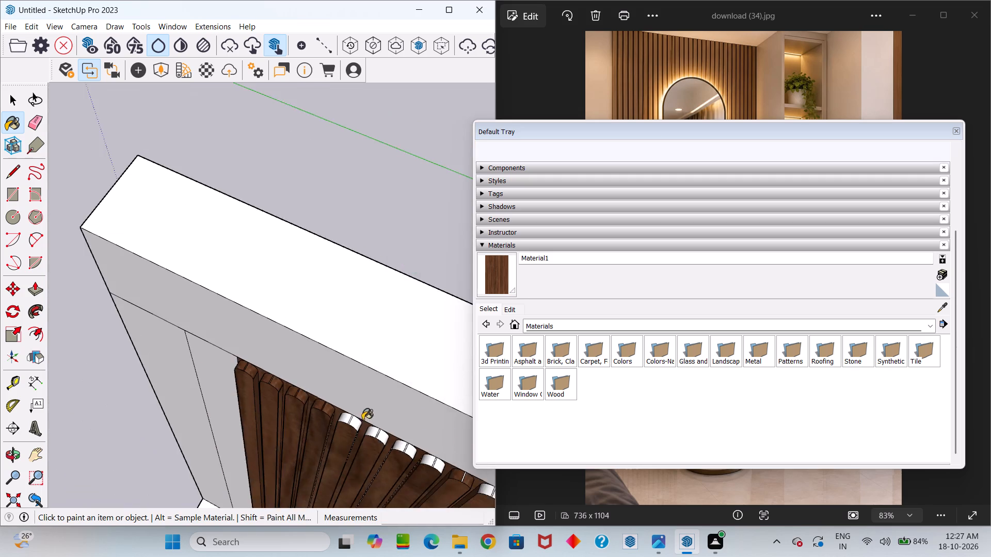
Paint both rounded top faces and the narrow centre strip of the fifth flute with the dark wood.
scroll(363, 420, up, 10)
click(344, 431)
click(326, 417)
click(319, 412)
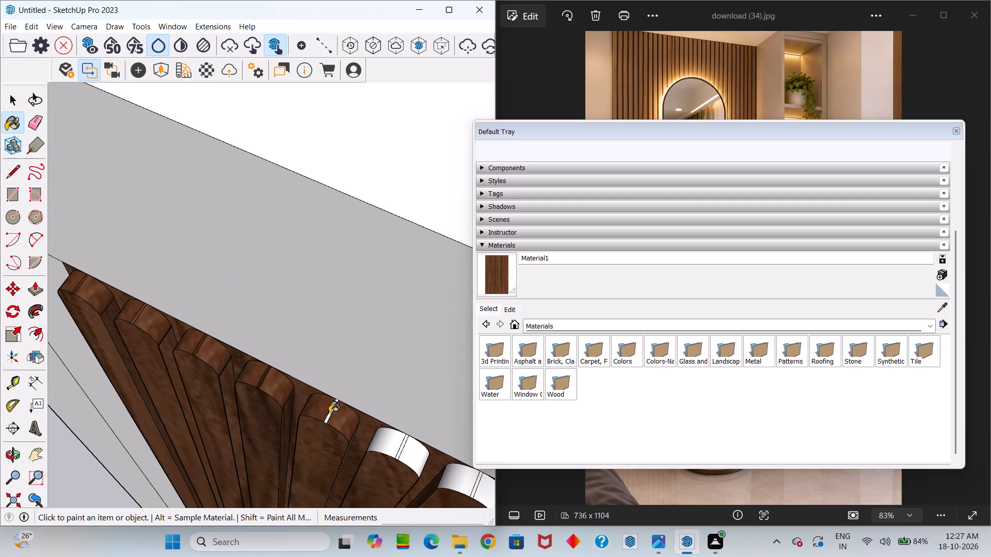
click(329, 413)
scroll(323, 414, down, 16)
scroll(305, 393, up, 12)
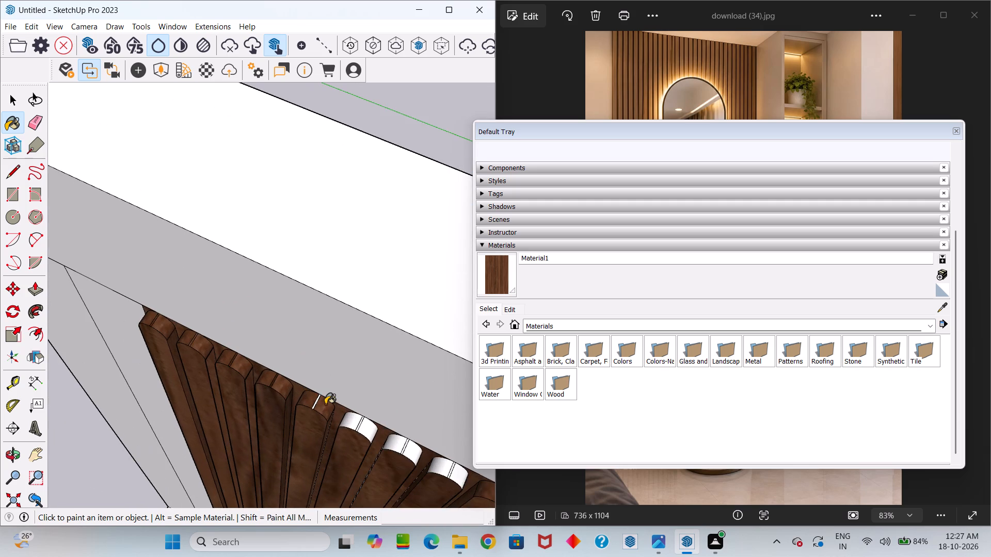
click(320, 400)
scroll(307, 392, down, 8)
scroll(300, 391, up, 10)
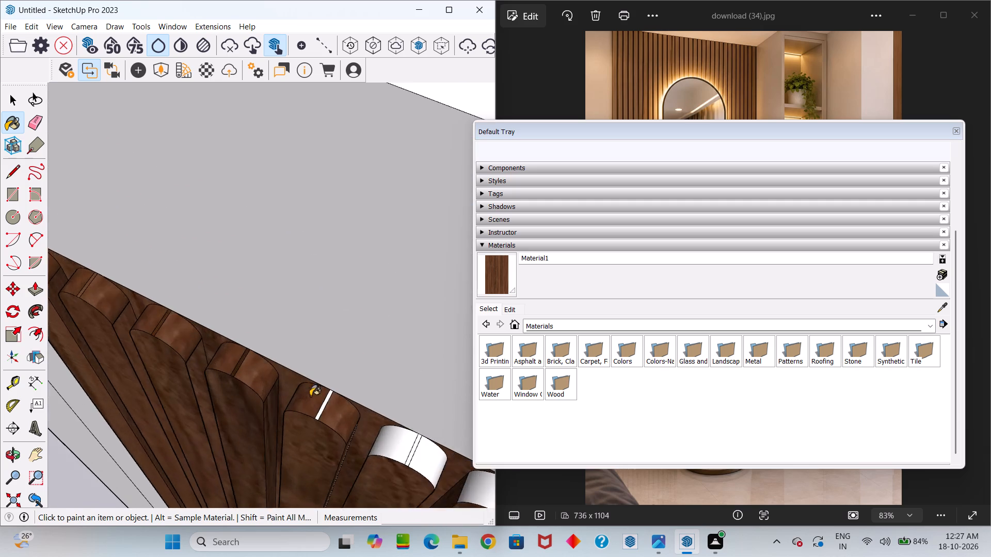
scroll(310, 396, up, 18)
click(342, 400)
scroll(342, 400, down, 20)
scroll(342, 400, down, 6)
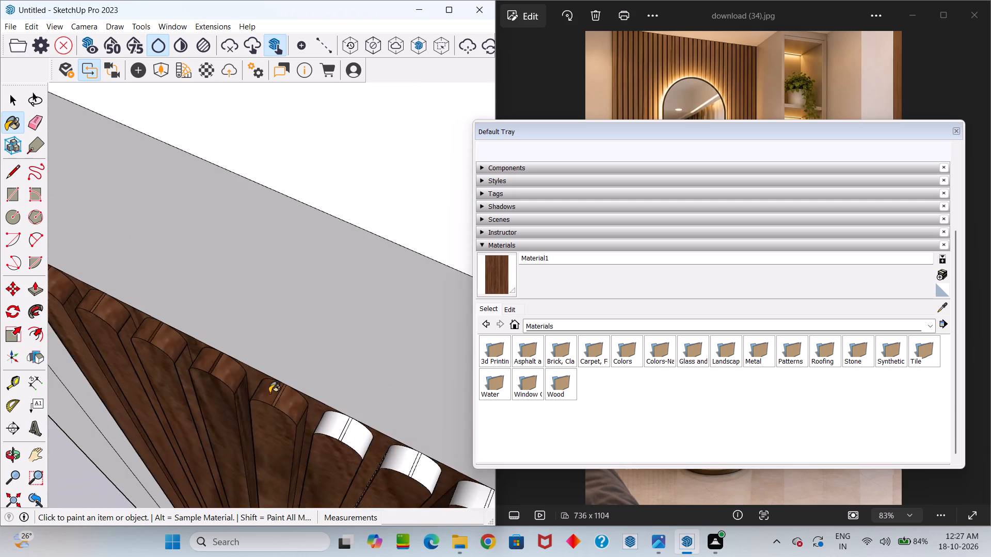
Paint the sixth flute's rounded top faces and narrow centre strip with the dark wood.
scroll(269, 393, down, 8)
scroll(347, 413, up, 5)
click(295, 416)
click(276, 401)
scroll(307, 397, up, 4)
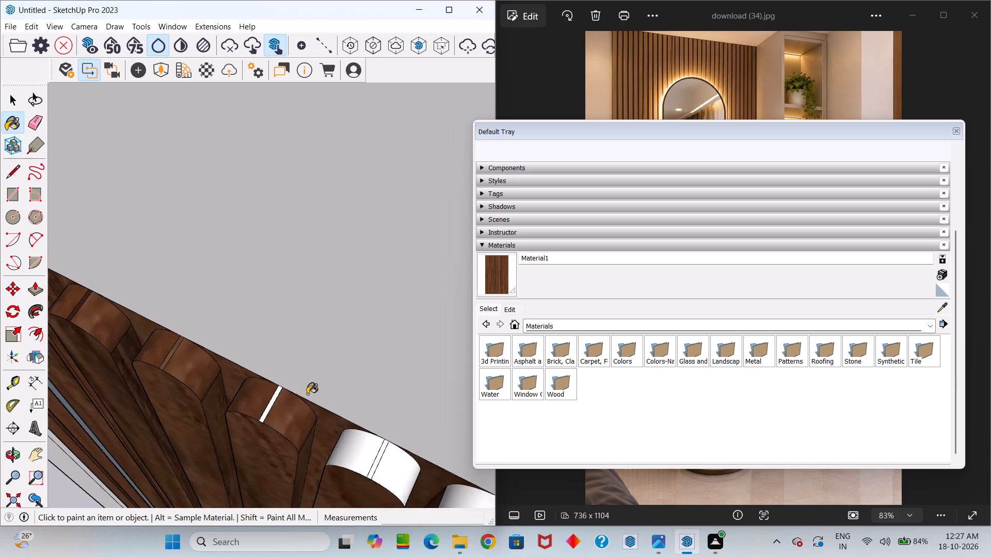
scroll(307, 394, up, 15)
click(256, 395)
scroll(243, 396, down, 20)
scroll(243, 396, down, 15)
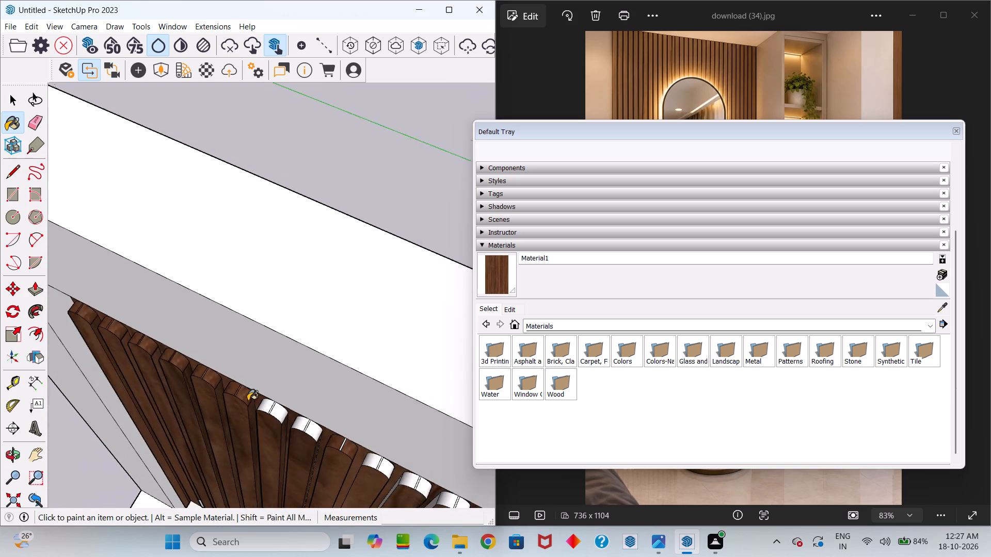
Paint the half of the seventh flute's rounded top nearer the mirror with the dark wood.
scroll(321, 401, up, 12)
click(248, 412)
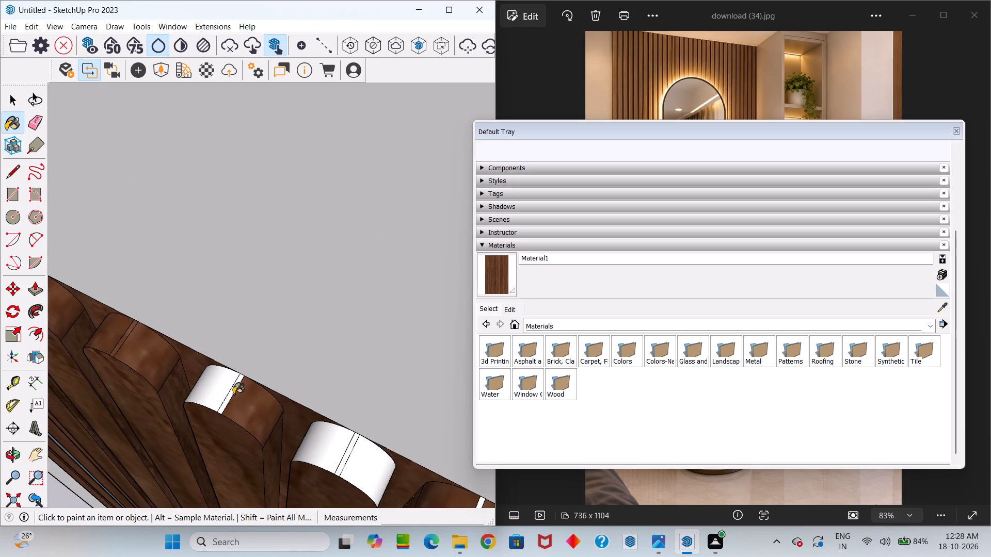
click(233, 394)
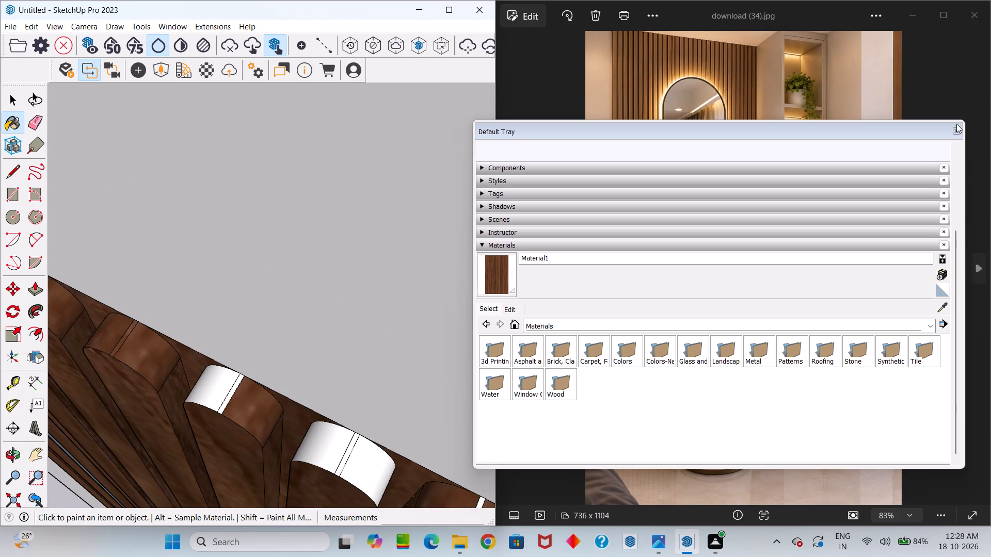
At the shelf-unit end, finish the partly painted flute top and paint the shelf-side face of the adjacent white flute top in dark wood.
click(958, 126)
scroll(381, 418, down, 20)
scroll(381, 418, down, 5)
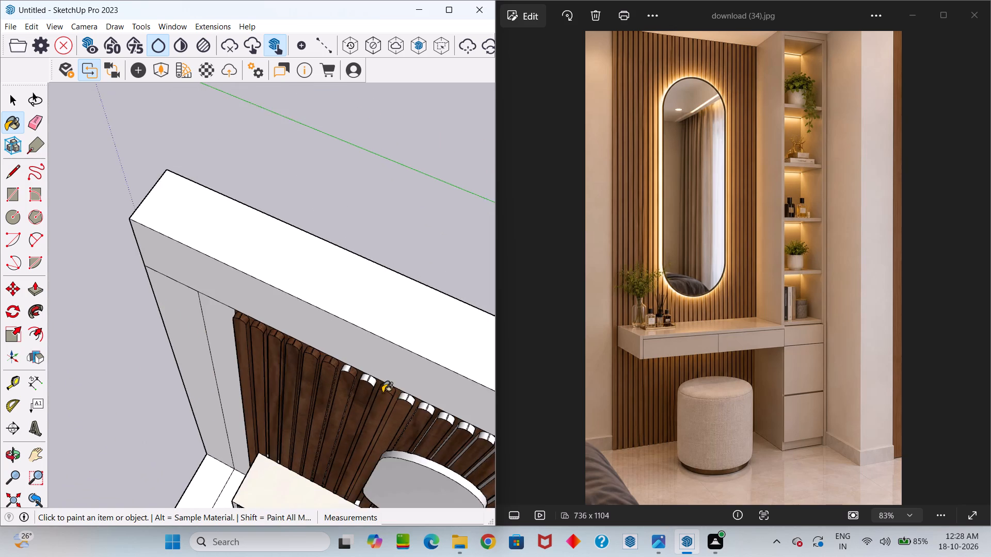
middle_drag(379, 389, 259, 270)
scroll(255, 272, up, 1)
scroll(230, 264, down, 15)
scroll(370, 298, down, 8)
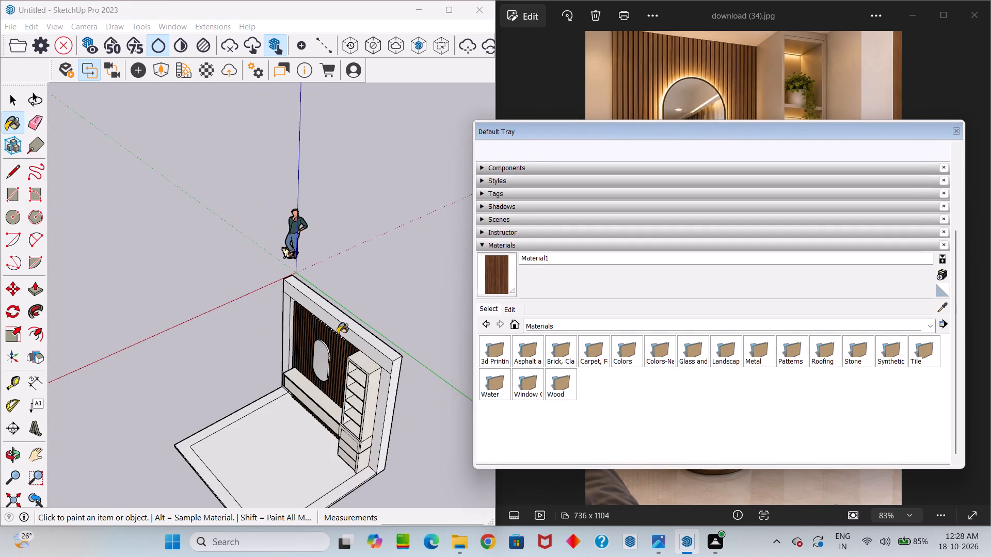
scroll(341, 337, up, 20)
scroll(341, 337, up, 5)
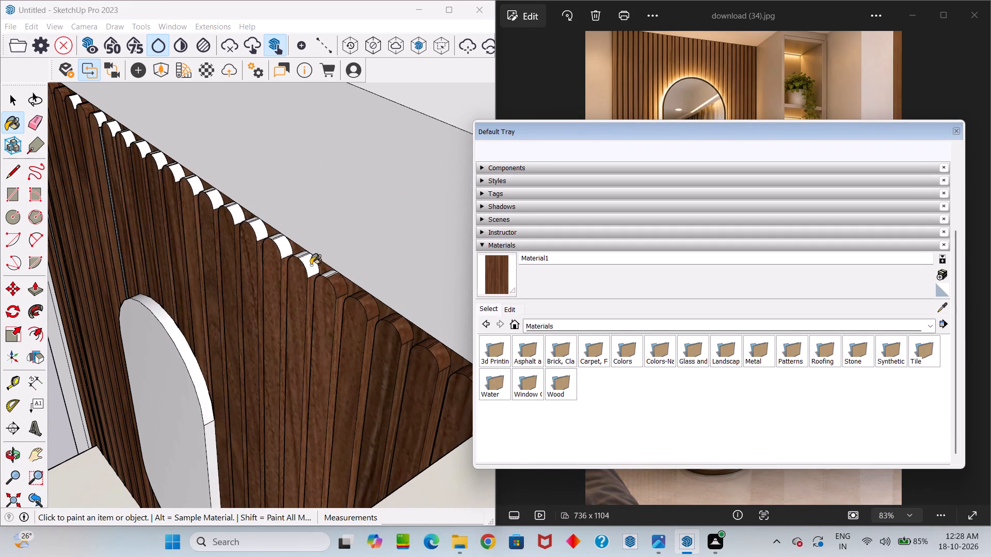
click(311, 263)
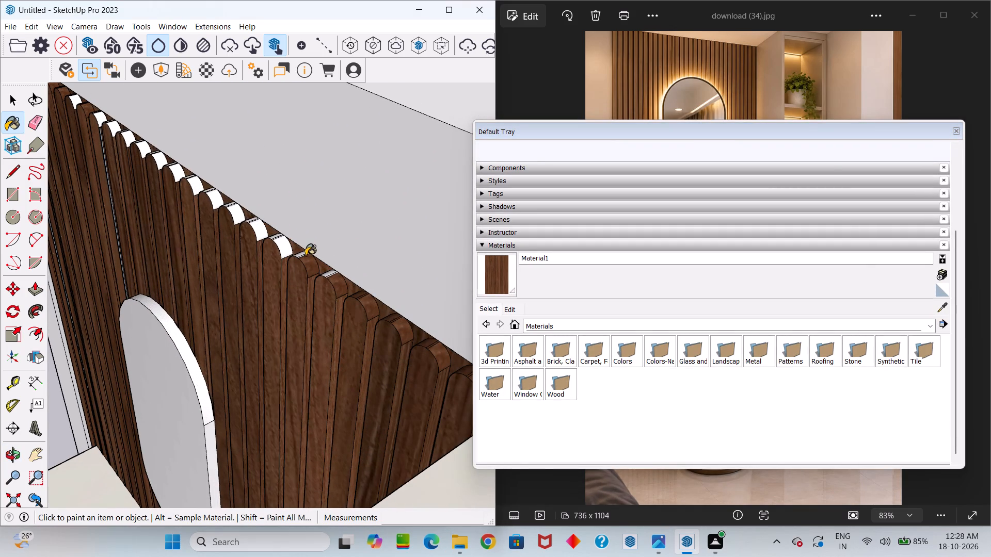
scroll(305, 257, up, 12)
click(356, 294)
click(349, 287)
scroll(338, 283, down, 7)
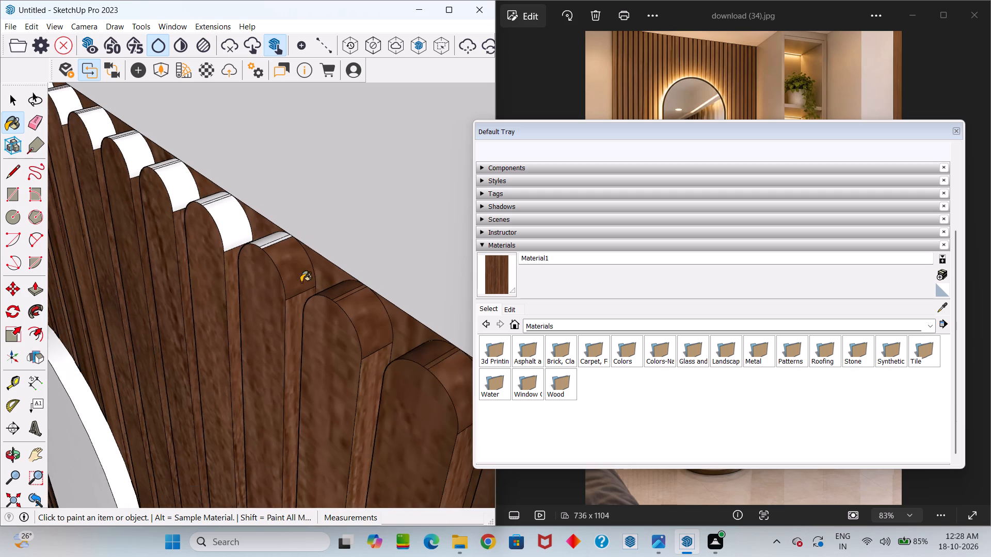
Paint the remaining top face and narrow centre strip of that adjacent flute with the dark wood.
scroll(290, 263, up, 5)
click(274, 240)
click(278, 245)
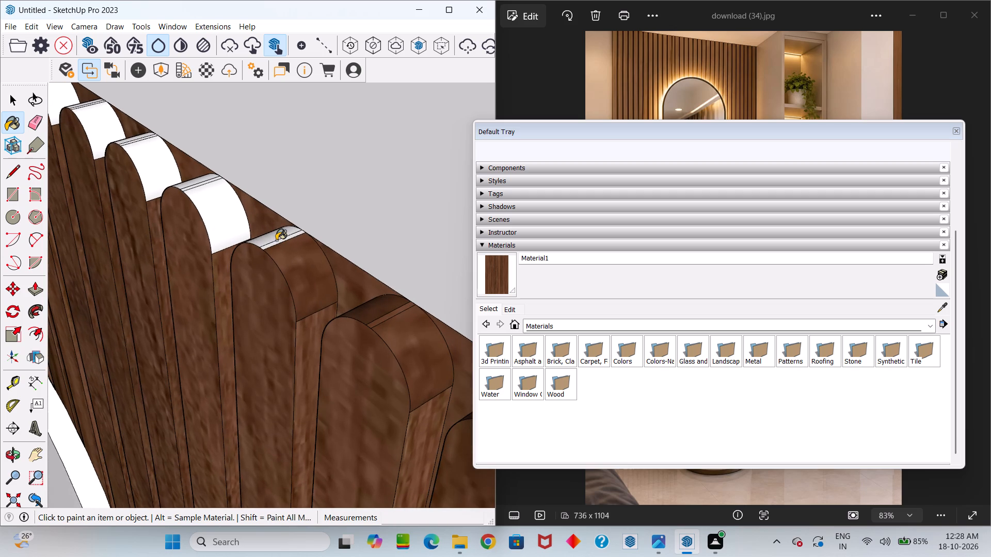
click(276, 240)
click(276, 242)
scroll(278, 248, up, 6)
click(267, 228)
scroll(278, 233, down, 9)
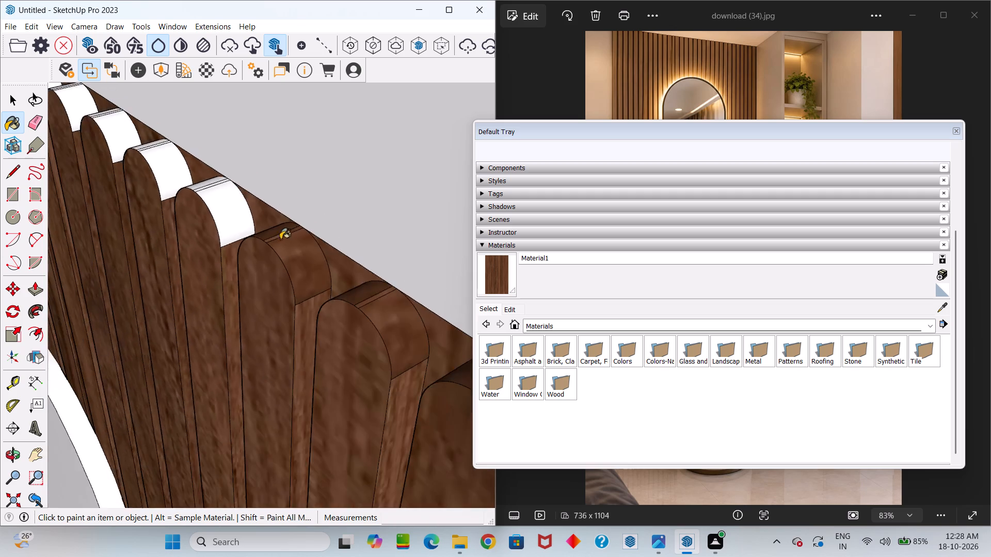
Paint the next flute toward the mirror with the dark wood, covering both rounded top faces and the centre strip.
scroll(280, 239, down, 7)
scroll(246, 217, up, 6)
drag(236, 231, 238, 241)
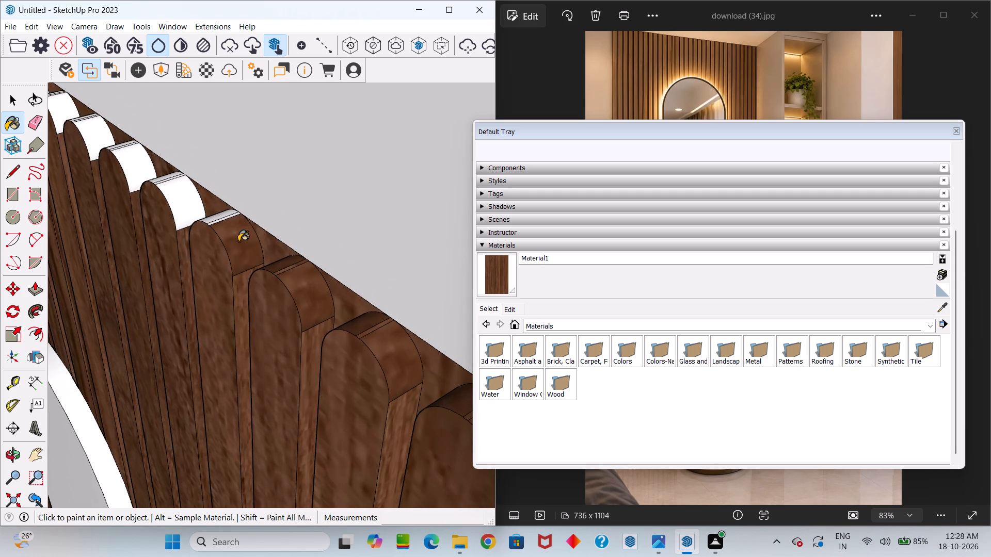
middle_drag(204, 208, 427, 376)
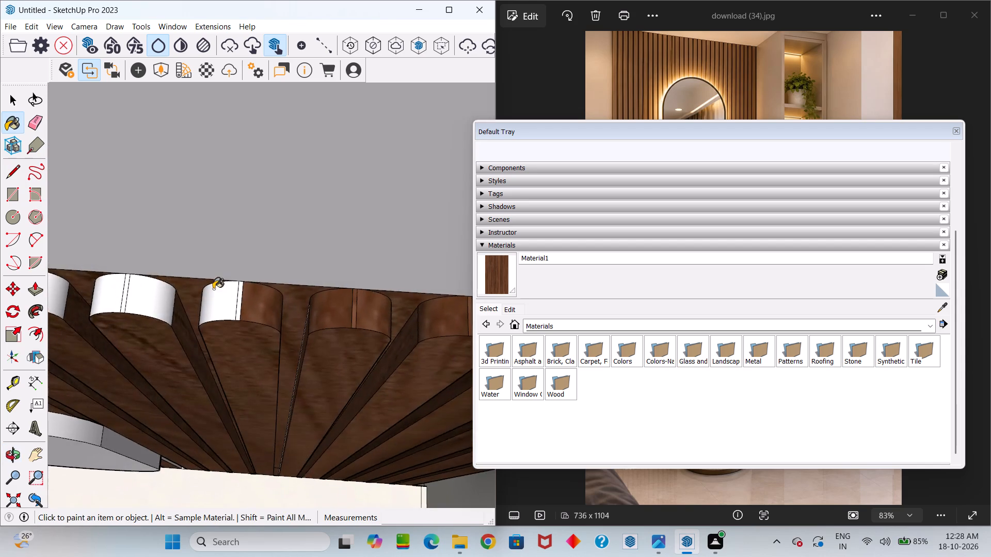
scroll(213, 289, up, 7)
scroll(231, 301, down, 1)
scroll(232, 301, up, 4)
click(232, 301)
click(295, 287)
click(274, 283)
scroll(276, 286, down, 16)
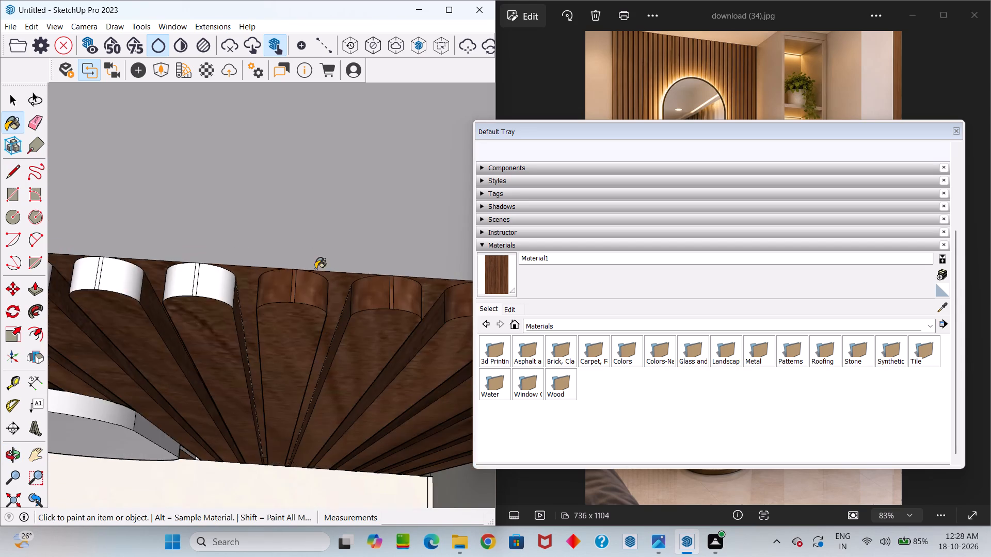
Paint the rounded top faces and centre strip of the following white-topped flute toward the mirror with the dark wood.
scroll(315, 269, down, 19)
scroll(245, 286, up, 12)
click(277, 254)
click(314, 246)
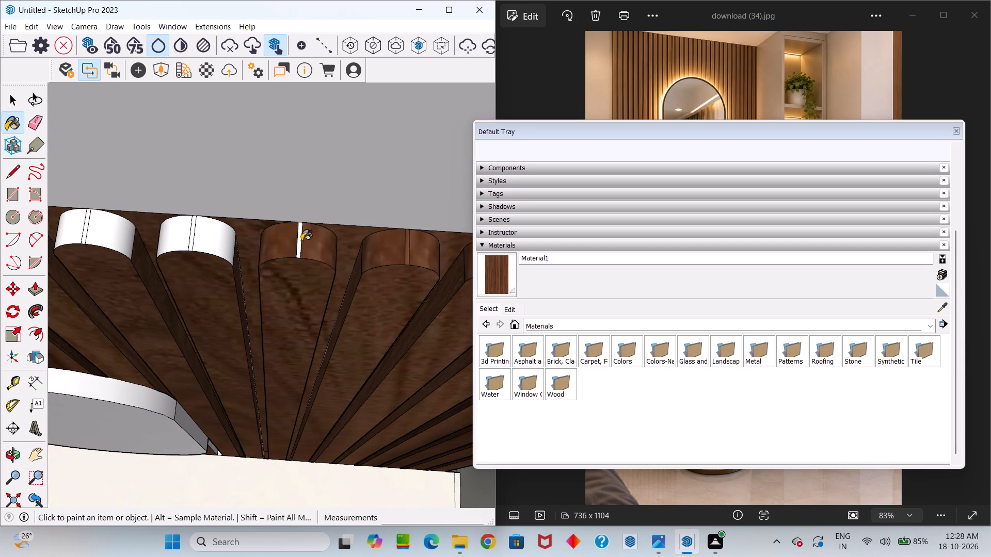
click(301, 241)
scroll(299, 243, down, 6)
scroll(296, 243, up, 6)
click(300, 240)
scroll(267, 245, down, 7)
Paint one more flute top toward the mirror with the dark wood, including its narrow centre strip.
scroll(246, 242, up, 5)
click(229, 246)
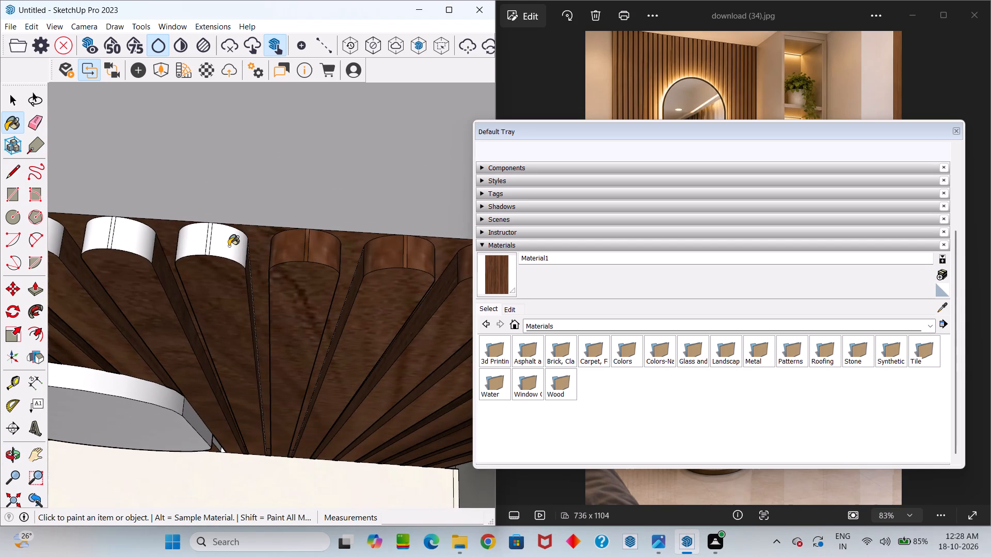
click(205, 242)
click(213, 240)
click(211, 238)
scroll(210, 239, down, 2)
click(210, 239)
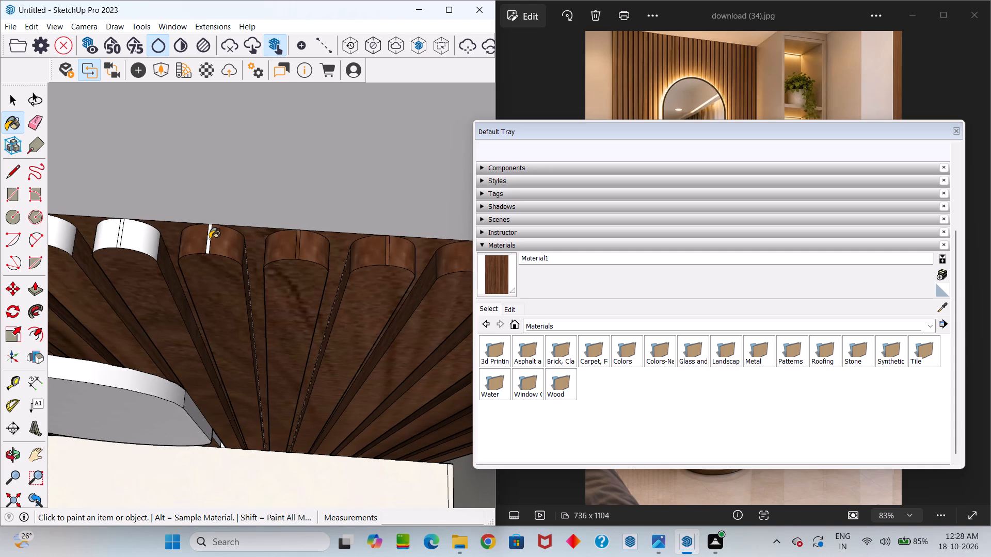
Back at the wall's far end, paint the seventh flute's remaining top half and narrow centre strip with the dark wood.
scroll(257, 239, down, 20)
scroll(257, 239, down, 15)
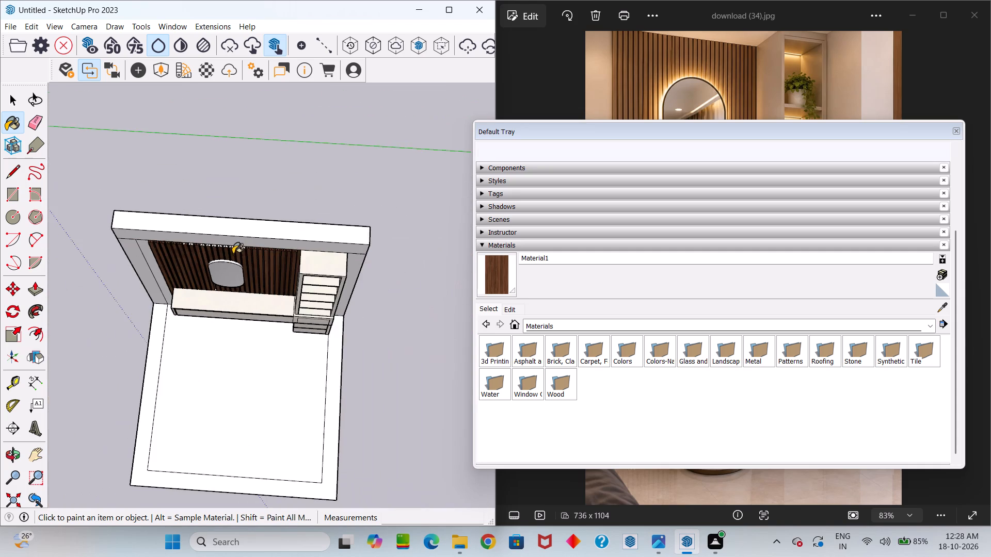
scroll(166, 250, up, 20)
scroll(166, 250, up, 4)
click(291, 236)
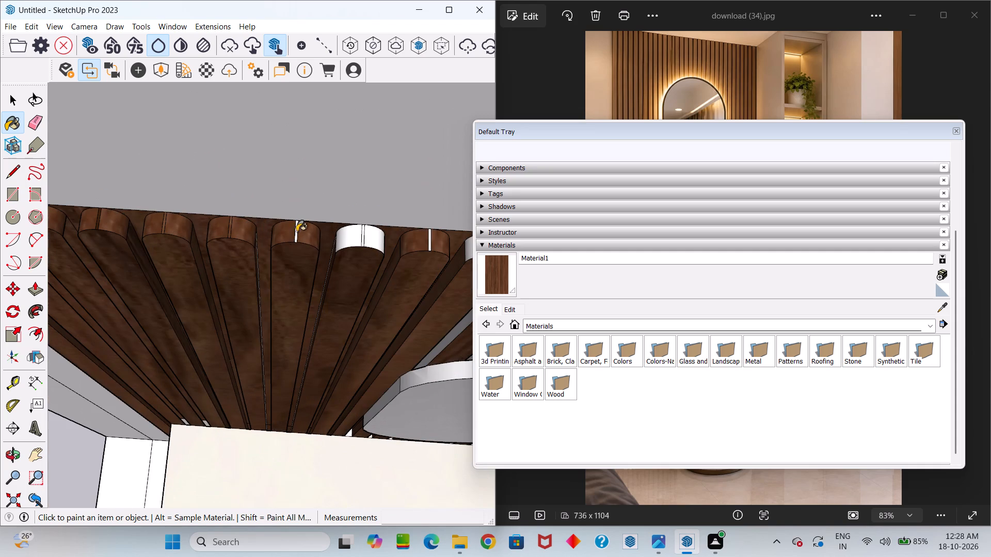
click(297, 231)
click(297, 229)
scroll(296, 229, up, 11)
click(294, 229)
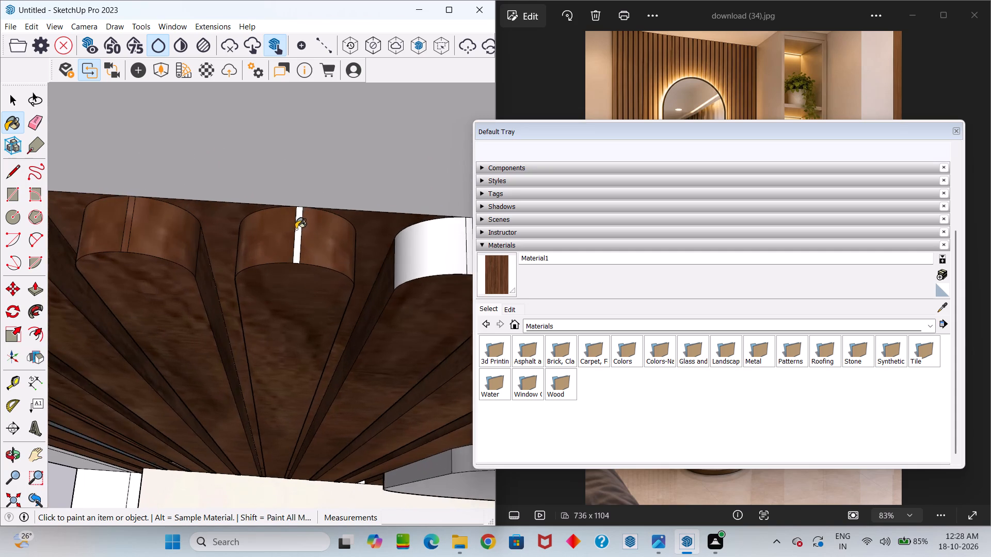
scroll(299, 231, down, 3)
click(299, 228)
scroll(314, 254, down, 15)
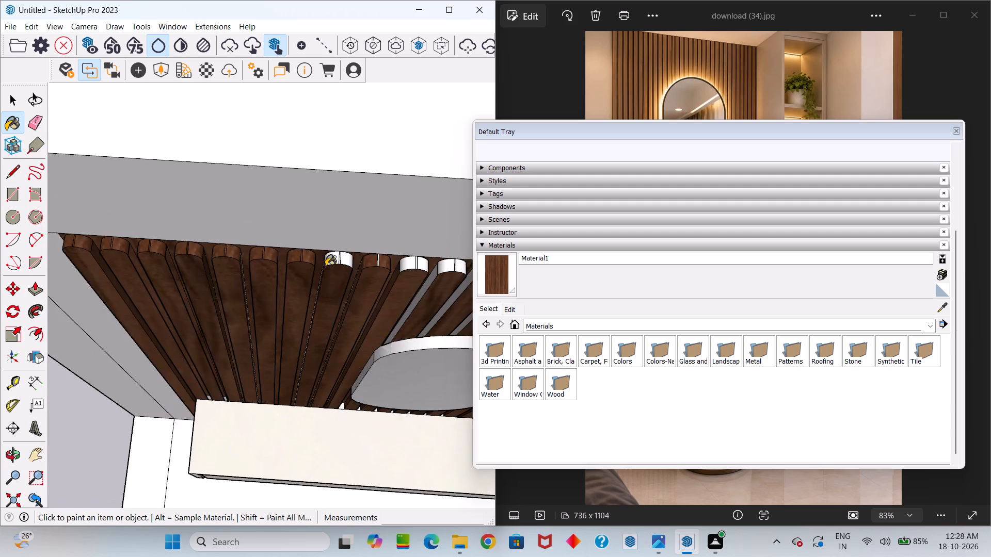
Paint the eighth flute's whole rounded top and the ninth flute's unpainted centre strip with the dark wood.
scroll(327, 263, up, 12)
click(335, 258)
click(365, 245)
click(376, 247)
scroll(345, 270, down, 17)
scroll(355, 286, up, 11)
click(338, 288)
scroll(332, 287, down, 8)
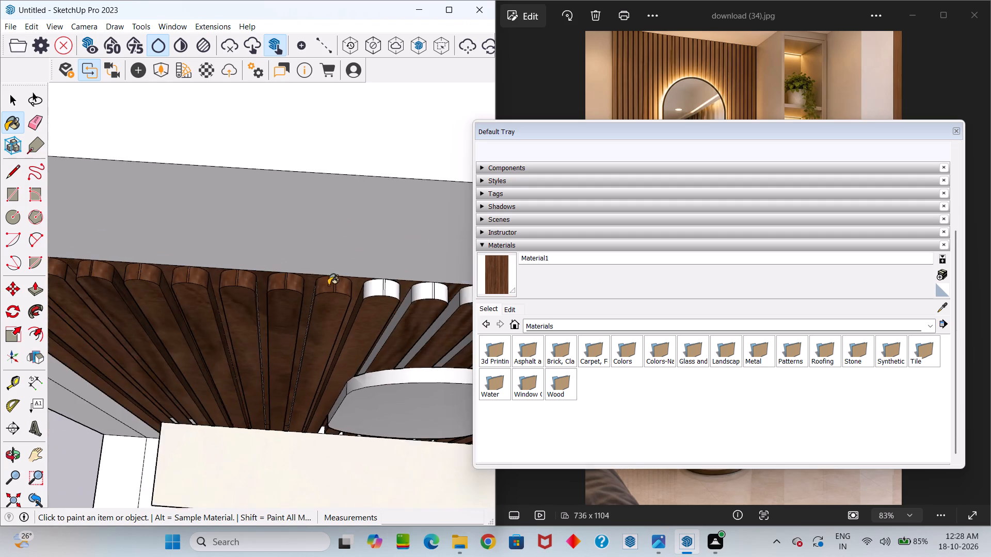
Paint the tenth flute's rounded top faces and narrow centre strip with the dark wood.
scroll(328, 285, down, 6)
scroll(333, 281, up, 10)
drag(368, 289, 374, 290)
click(388, 292)
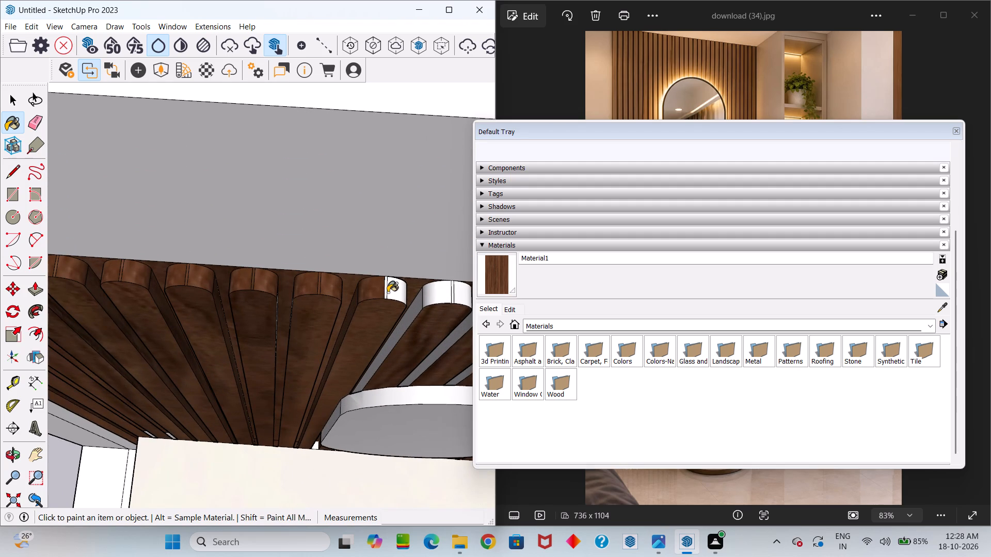
click(385, 287)
click(396, 290)
scroll(383, 290, up, 5)
click(386, 286)
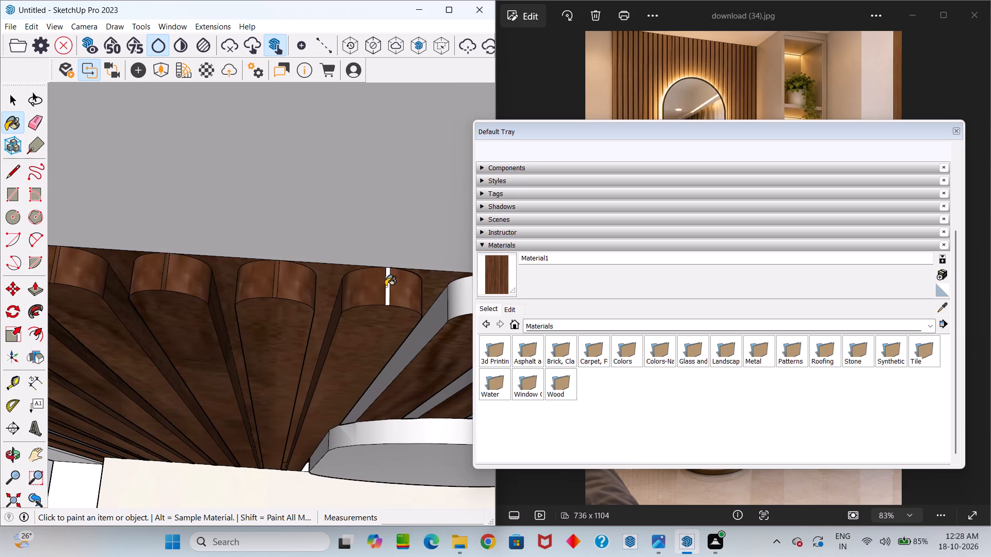
scroll(378, 287, down, 7)
scroll(377, 282, up, 12)
click(386, 281)
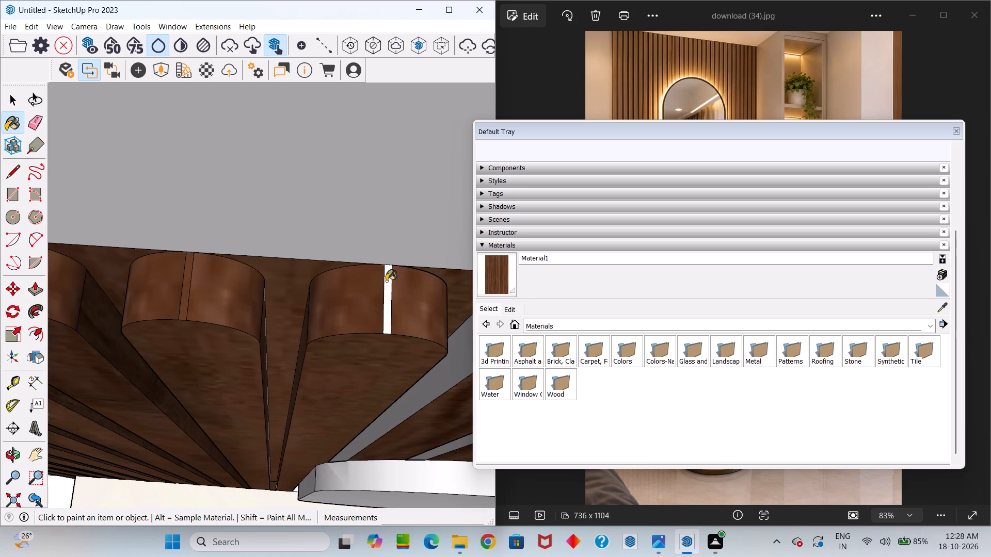
scroll(374, 288, down, 20)
scroll(374, 288, down, 3)
Paint the eleventh flute's rounded top, above the mirror, with the dark wood, including its narrow centre strip.
scroll(263, 371, up, 13)
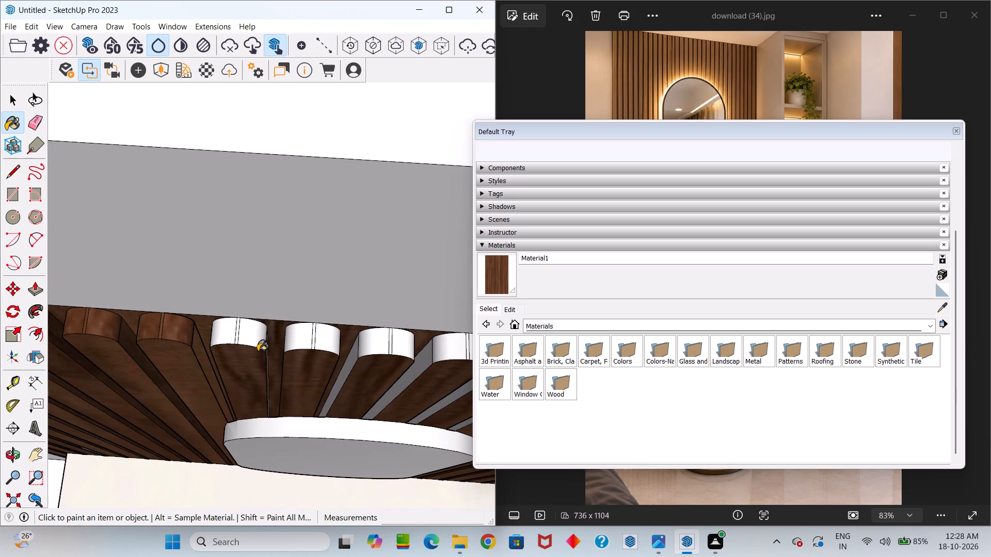
click(258, 335)
click(237, 335)
click(232, 330)
scroll(225, 334, down, 4)
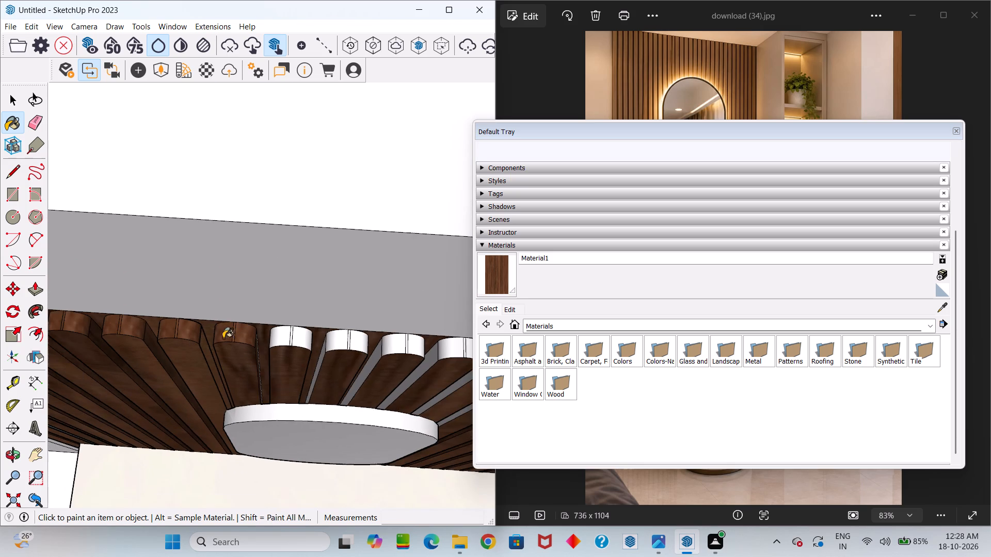
Paint the twelfth flute's rounded top faces, above the mirror, and its narrow centre strip with the dark wood.
scroll(223, 338, down, 1)
scroll(293, 346, up, 1)
click(289, 338)
click(270, 338)
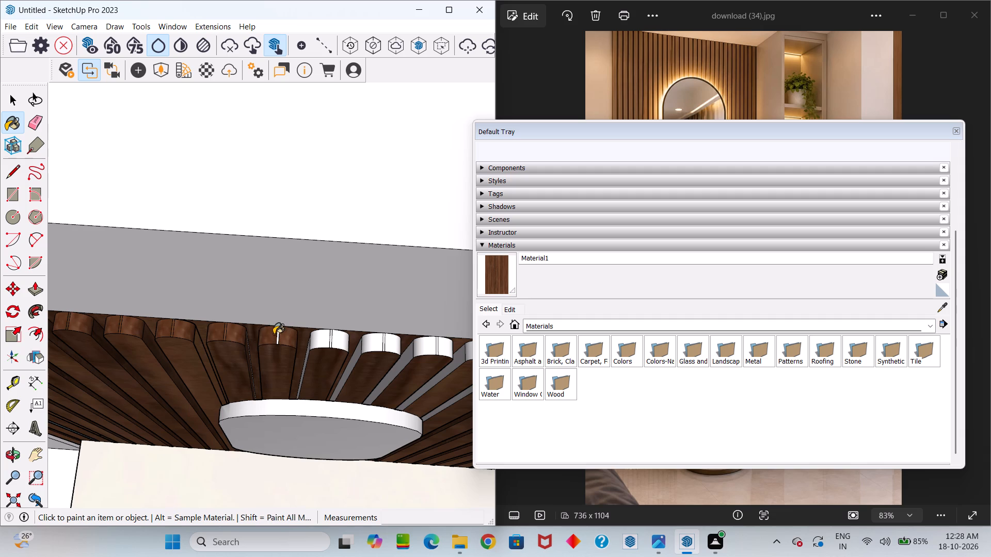
click(276, 334)
scroll(277, 335, up, 13)
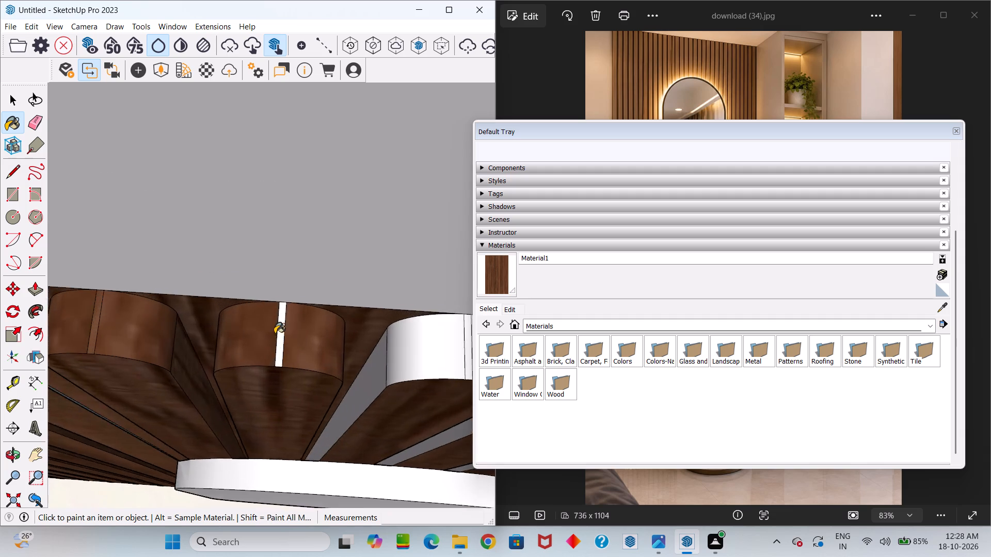
scroll(275, 334, up, 5)
click(283, 326)
Paint the narrow centre strips on the tops of the thirteenth, fourteenth and fifteenth flutes with the dark wood.
scroll(276, 330, down, 20)
scroll(276, 330, down, 5)
scroll(346, 336, up, 10)
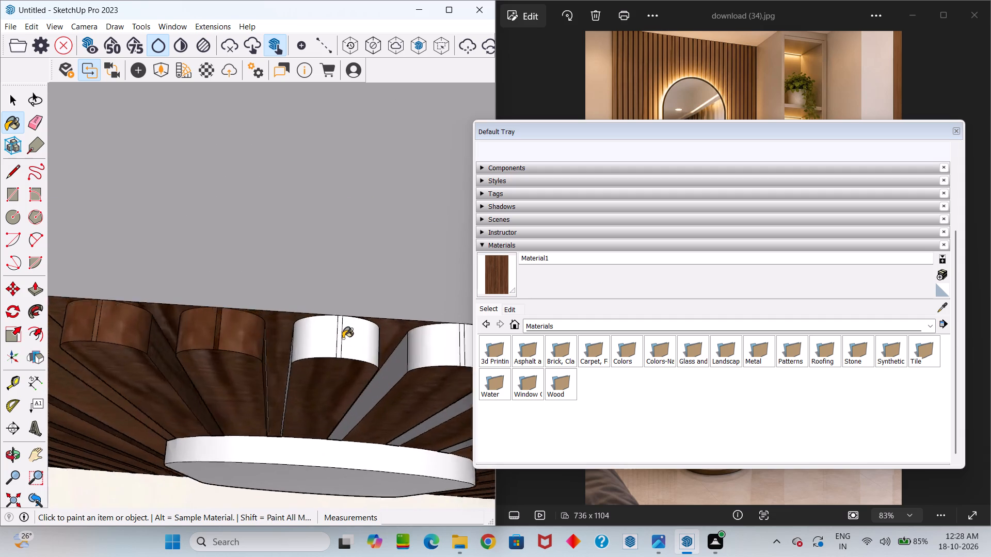
scroll(343, 338, up, 9)
click(333, 322)
scroll(254, 359, down, 17)
scroll(336, 353, up, 4)
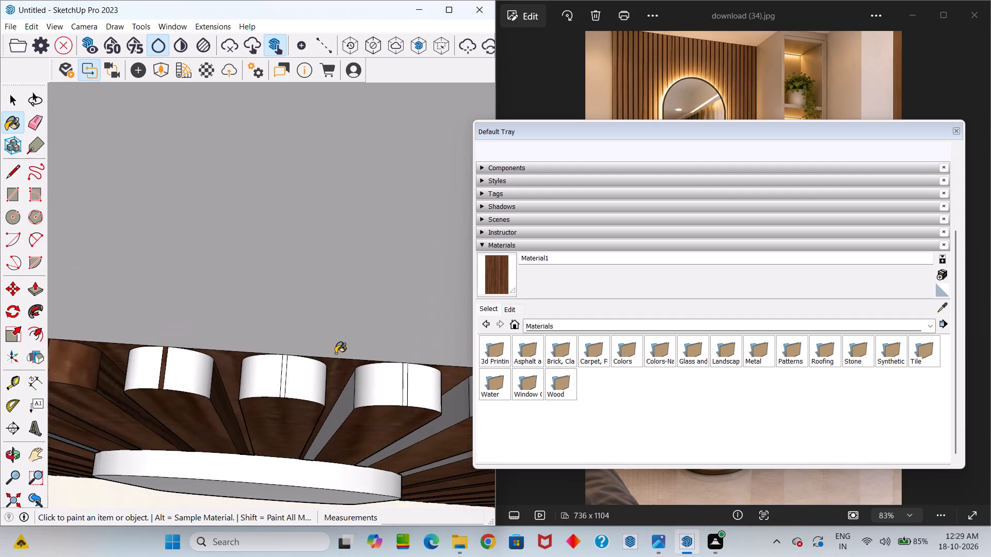
scroll(335, 353, up, 7)
click(283, 369)
scroll(301, 369, down, 16)
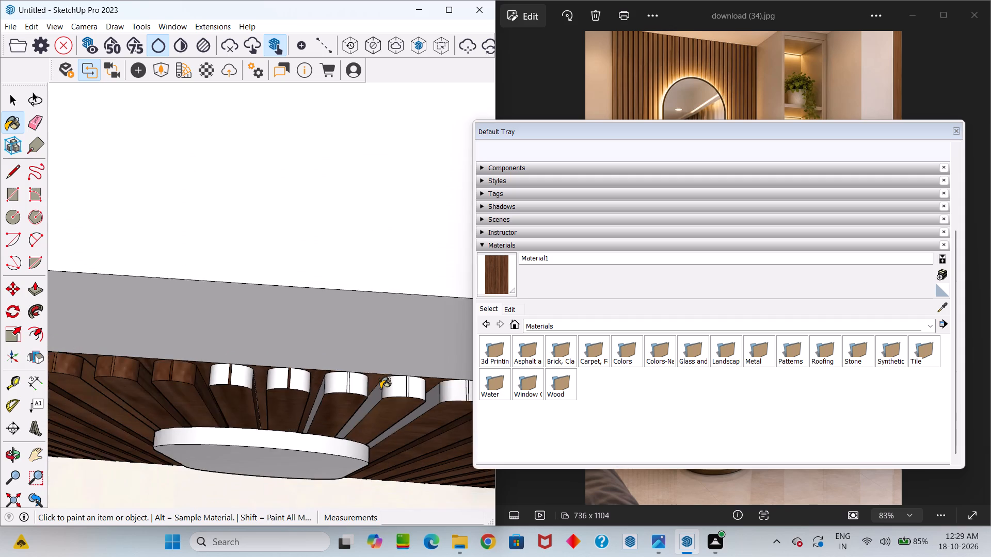
scroll(382, 388, up, 12)
click(313, 372)
scroll(300, 388, down, 20)
scroll(300, 388, down, 2)
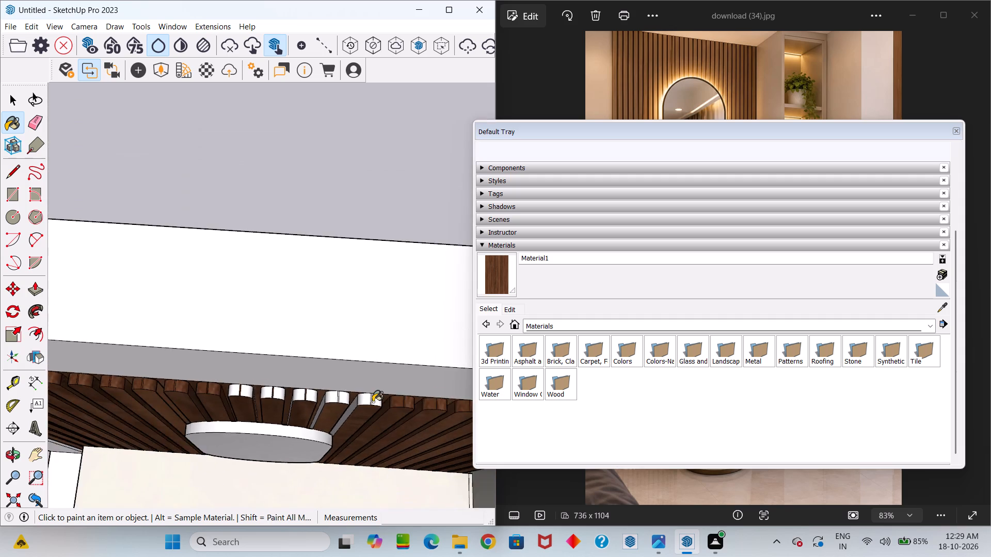
Paint the narrow centre strips on the tops of the seventeenth and sixteenth flutes with the dark wood.
scroll(373, 401, up, 18)
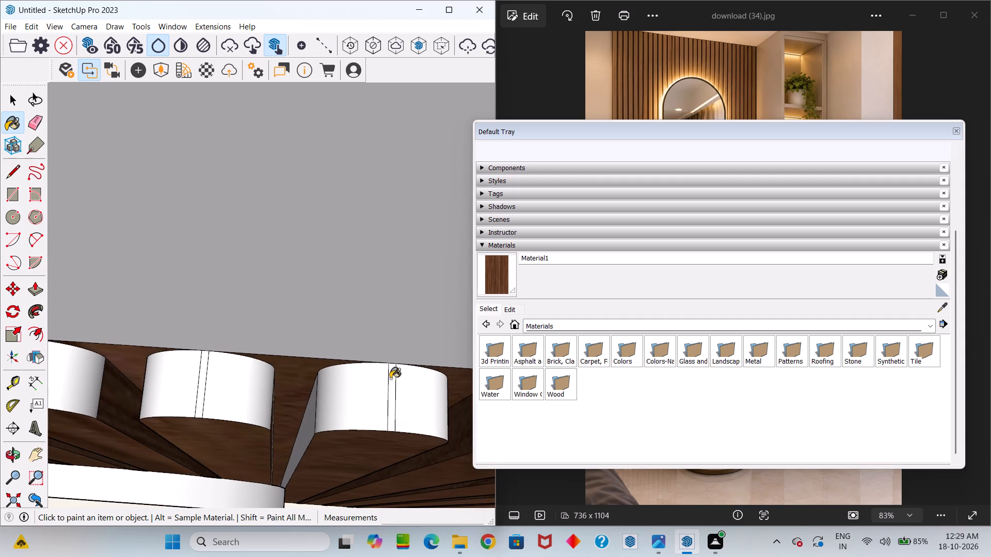
click(390, 379)
scroll(378, 386, down, 6)
scroll(378, 392, up, 9)
click(384, 384)
scroll(385, 385, down, 14)
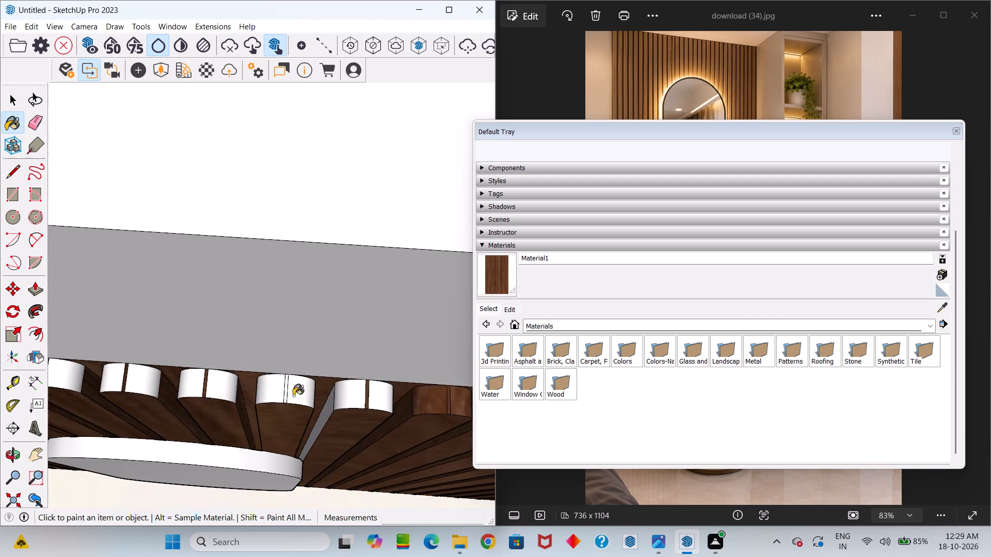
scroll(262, 394, up, 12)
click(294, 367)
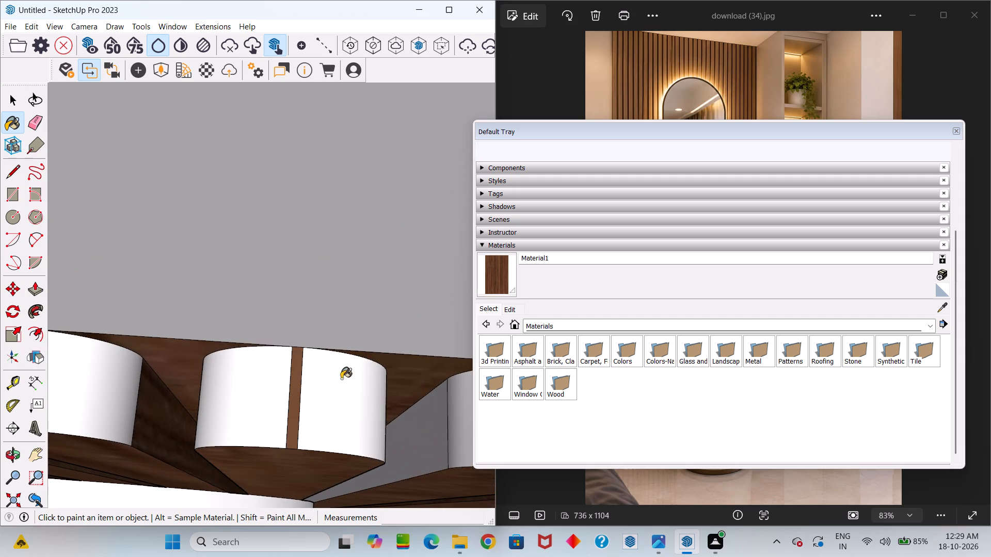
Paint the rounded top halves of the fifteenth to seventeenth flutes and the bare side face between the last two with the dark wood.
click(341, 379)
scroll(340, 382, down, 7)
click(290, 390)
click(197, 385)
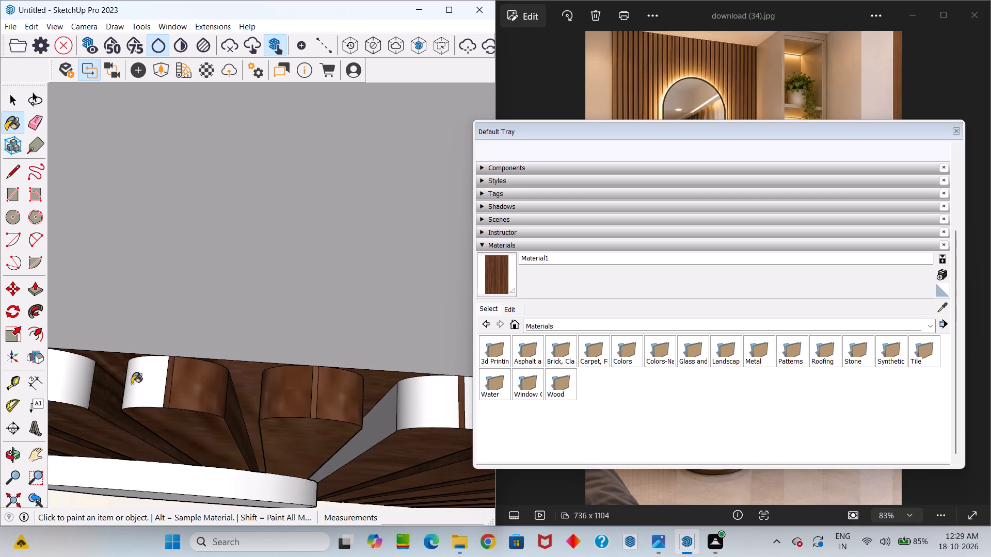
click(159, 380)
click(418, 394)
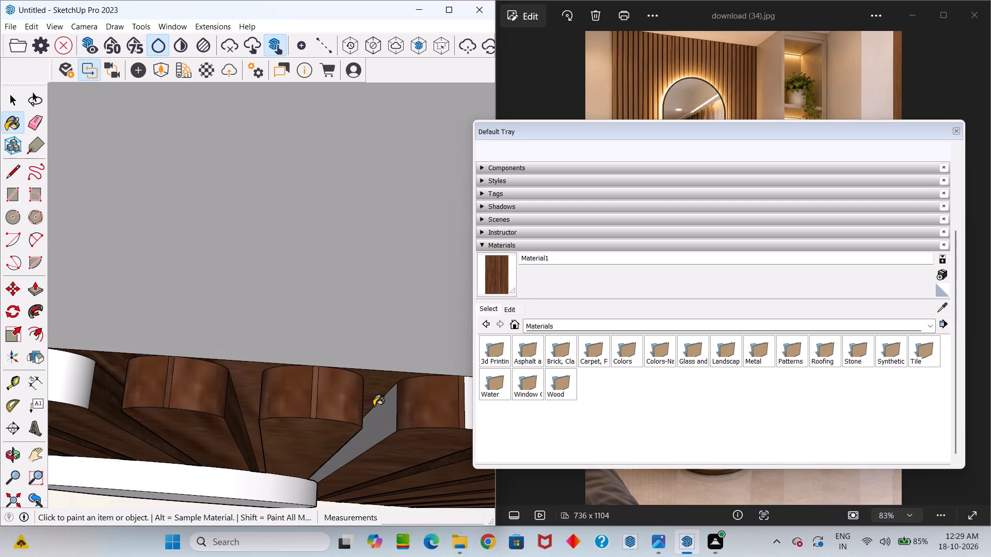
click(388, 408)
scroll(380, 414, down, 15)
scroll(423, 425, up, 10)
click(366, 400)
scroll(369, 400, down, 2)
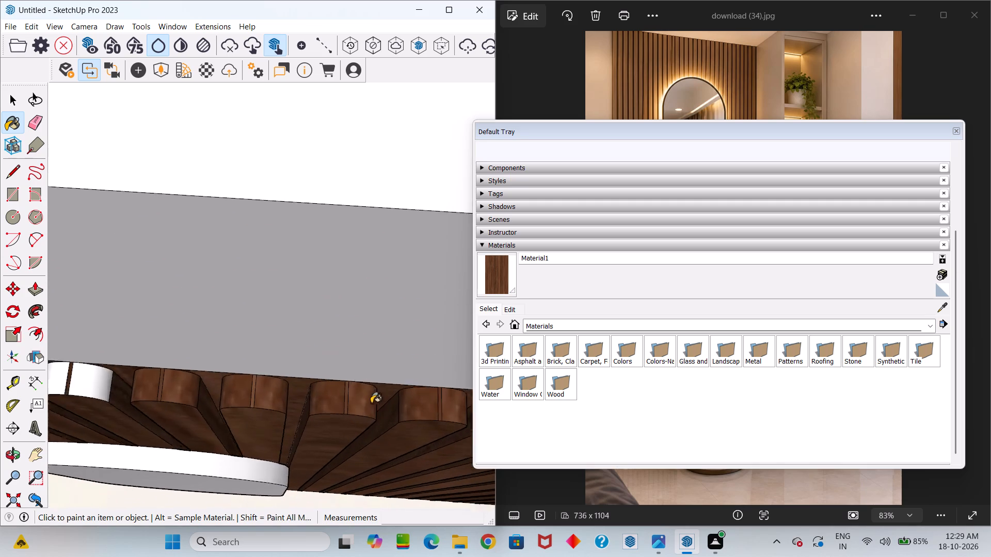
Paint both rounded top halves of the fourteenth and thirteenth flutes with the dark wood.
scroll(371, 403, down, 20)
scroll(371, 403, down, 1)
scroll(282, 404, up, 16)
click(294, 371)
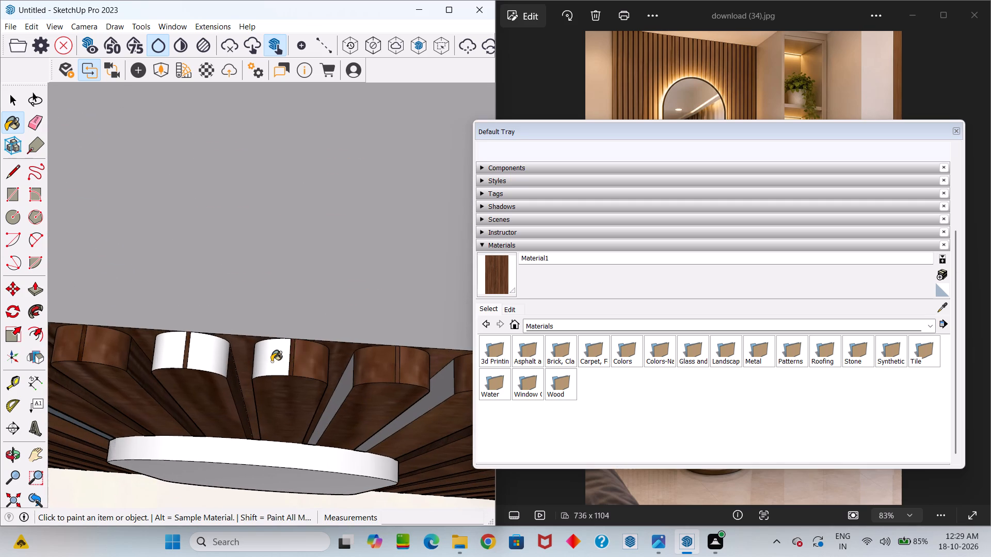
click(271, 361)
click(214, 357)
click(166, 353)
scroll(190, 353, down, 6)
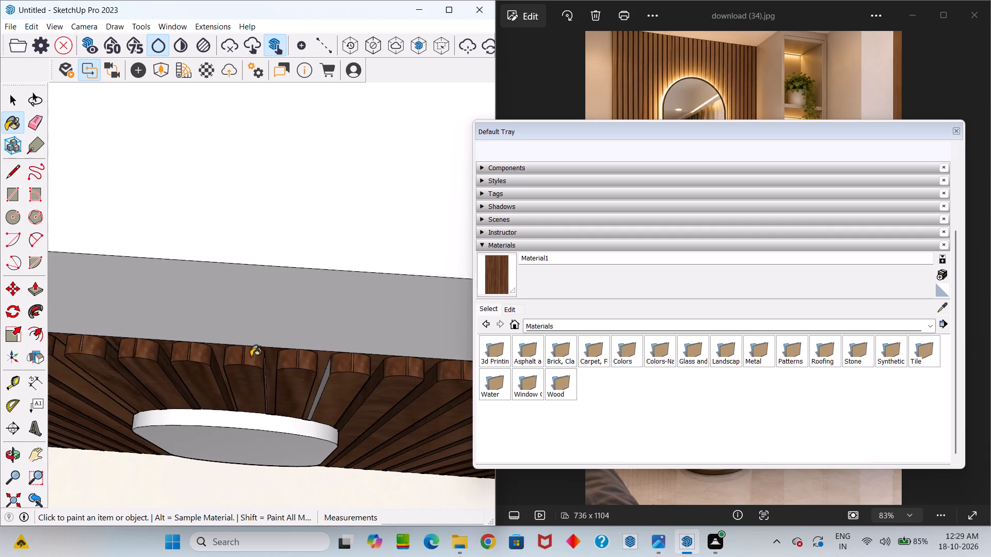
Paint the first three bare flute side faces above the mirror's upper edge with the dark wood.
scroll(251, 356, down, 3)
middle_drag(239, 380, 384, 343)
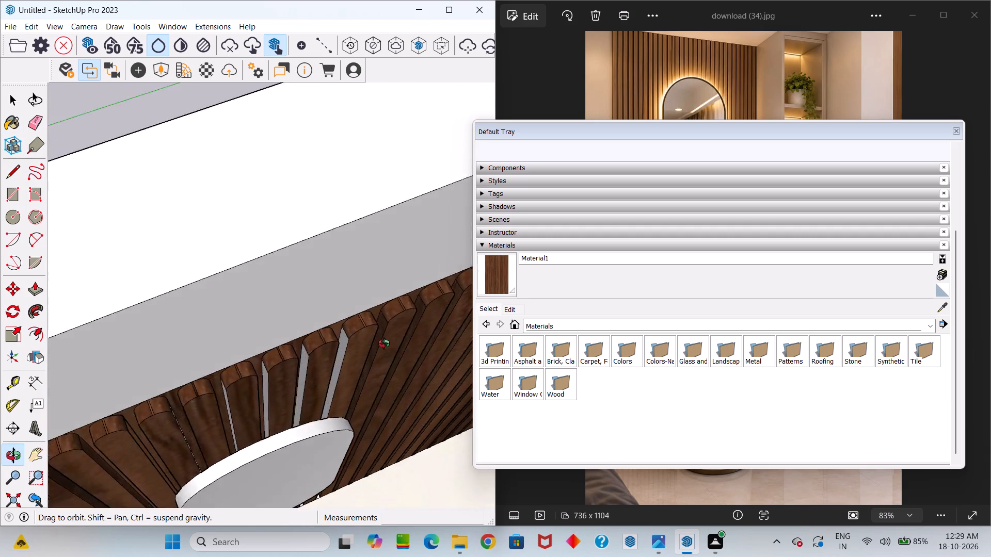
middle_drag(384, 343, 439, 263)
scroll(297, 345, down, 10)
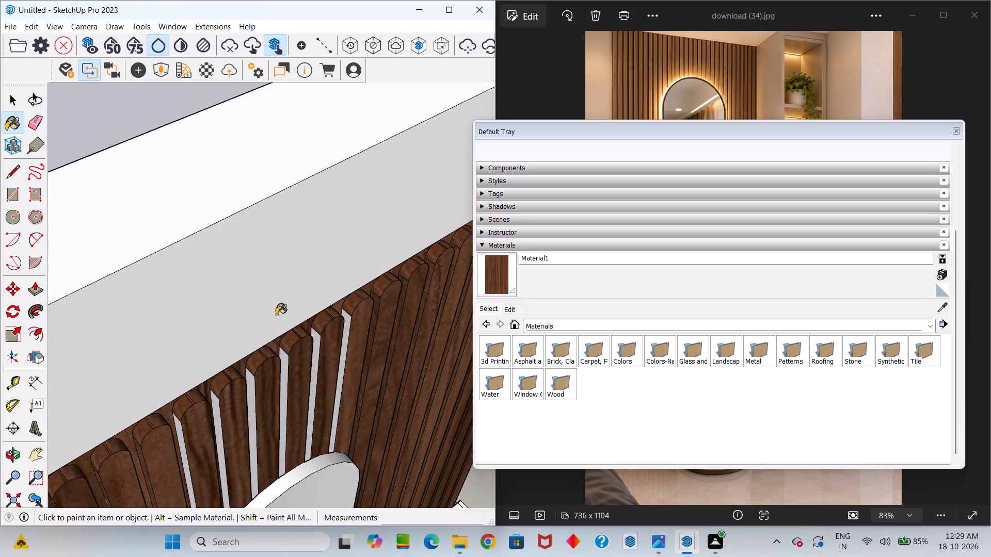
scroll(276, 315, down, 15)
middle_drag(239, 359, 225, 354)
scroll(230, 371, up, 15)
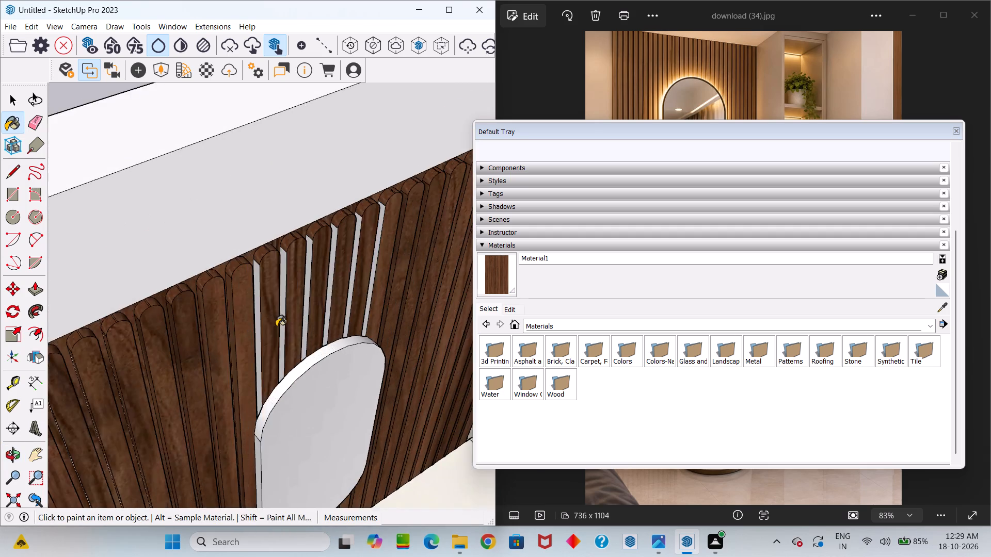
scroll(276, 326, up, 4)
click(234, 301)
click(297, 275)
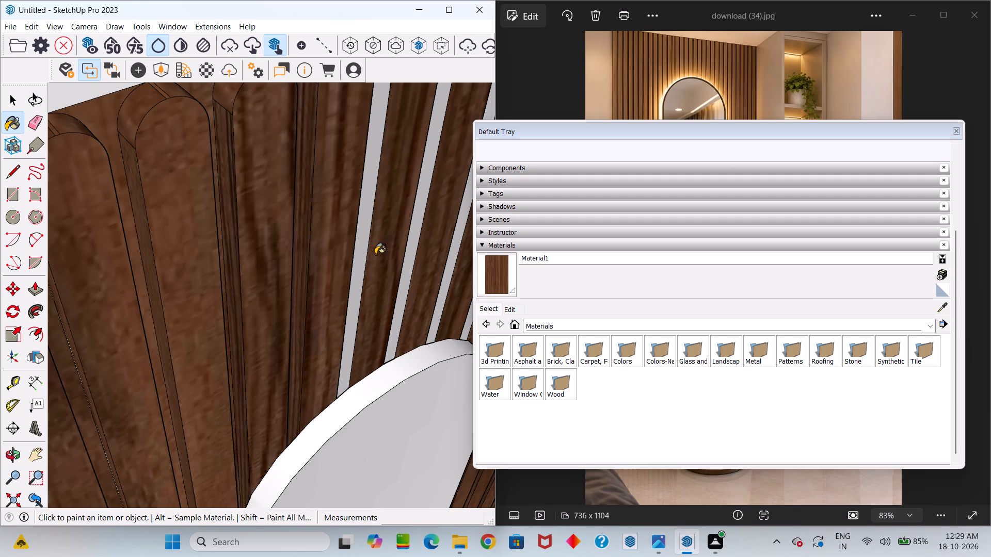
click(375, 254)
click(363, 245)
scroll(342, 256, down, 15)
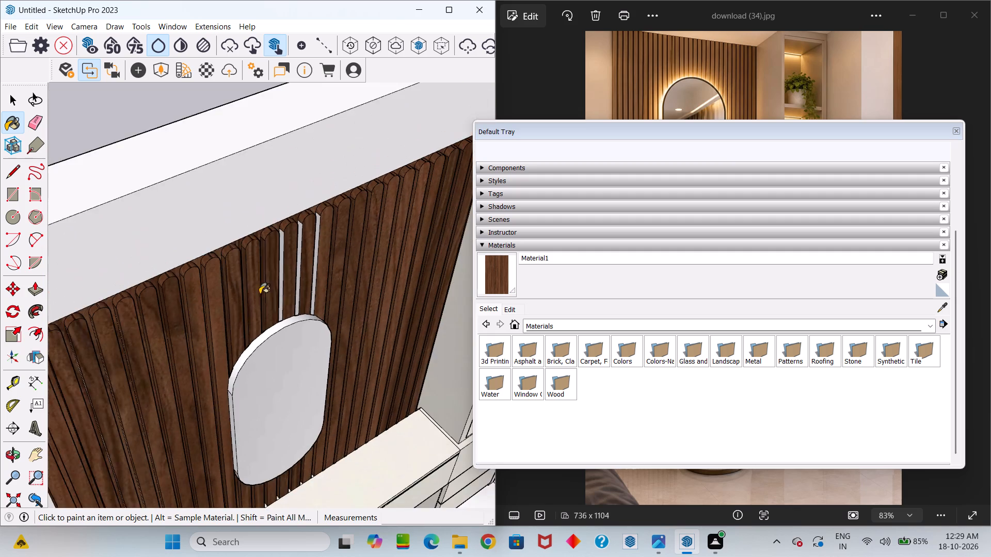
Paint the remaining three bare flute side faces above the mirror with the dark wood.
scroll(275, 283, up, 10)
click(267, 262)
click(321, 254)
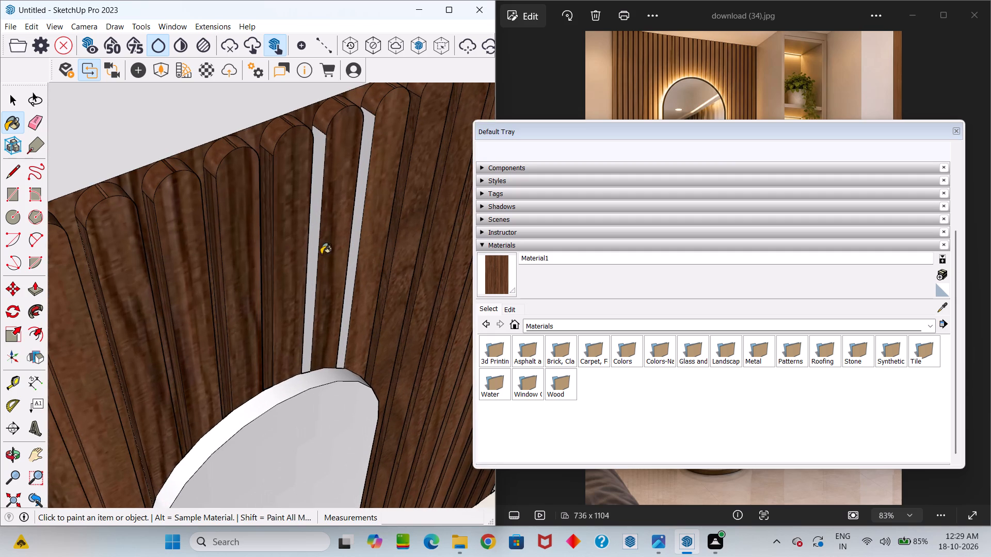
click(316, 244)
click(355, 239)
scroll(353, 246, down, 14)
Below the floating counter, start painting the flutes' bare side faces with the dark wood, working away from the drawer cabinet.
middle_drag(325, 289, 147, 241)
scroll(147, 241, up, 1)
scroll(152, 236, down, 7)
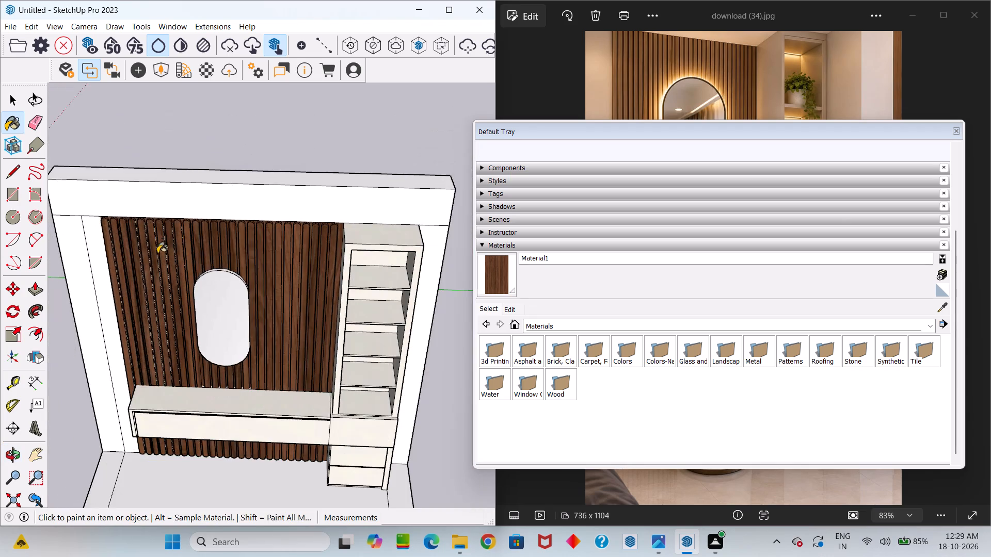
scroll(250, 414, down, 1)
middle_drag(241, 390, 234, 278)
scroll(235, 277, down, 7)
scroll(224, 361, up, 12)
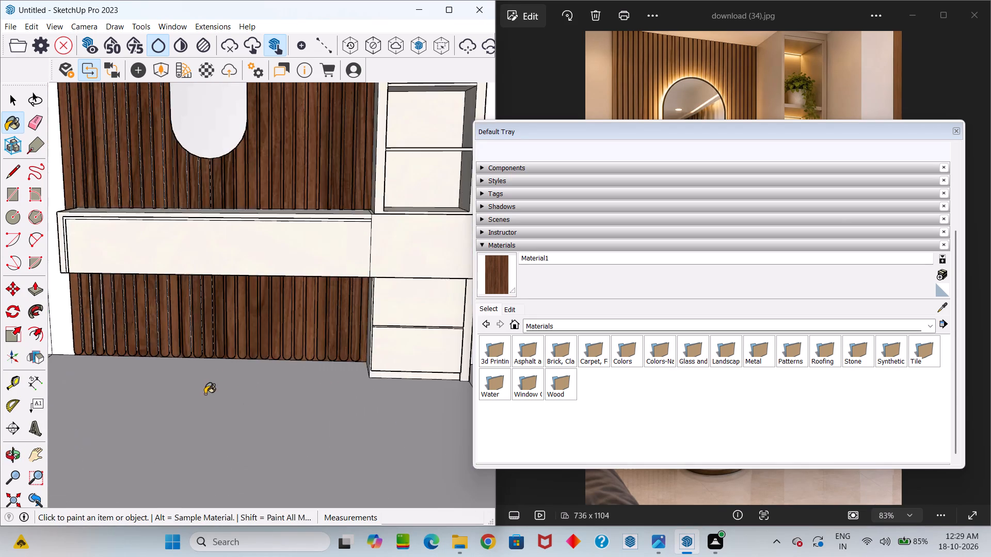
middle_drag(207, 394, 370, 406)
scroll(297, 327, up, 11)
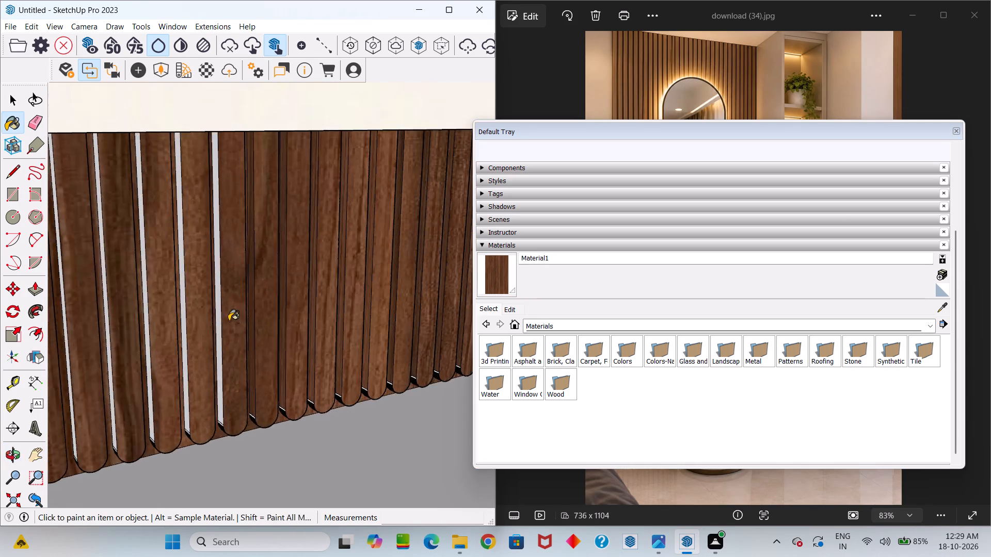
scroll(213, 308, up, 4)
click(218, 285)
click(164, 287)
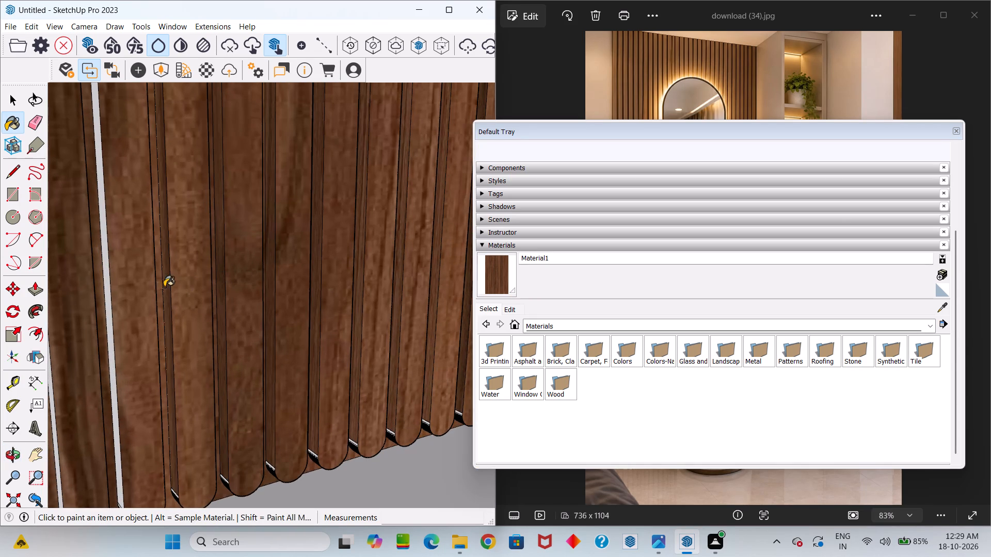
click(107, 287)
scroll(107, 287, down, 10)
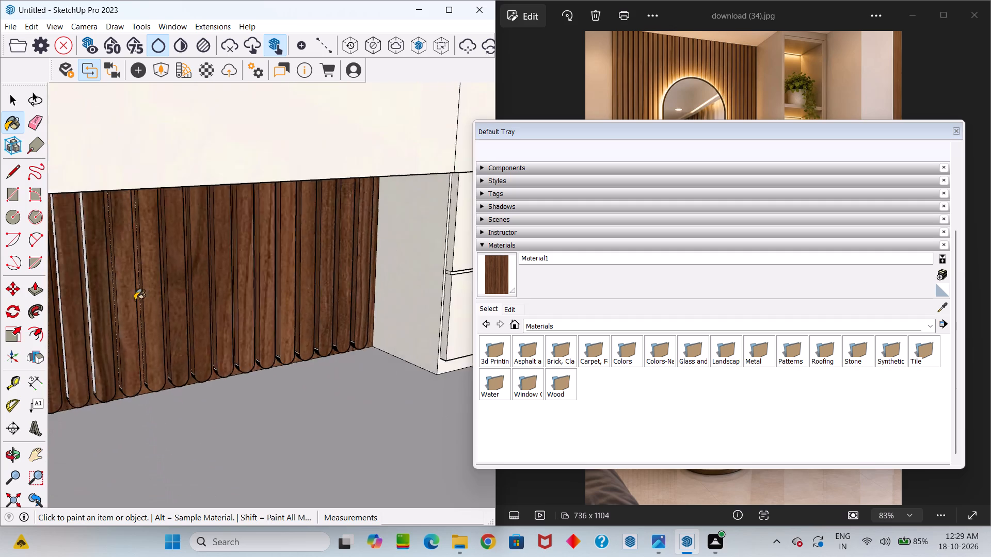
scroll(135, 300, down, 2)
scroll(125, 298, up, 9)
click(82, 268)
scroll(92, 279, down, 8)
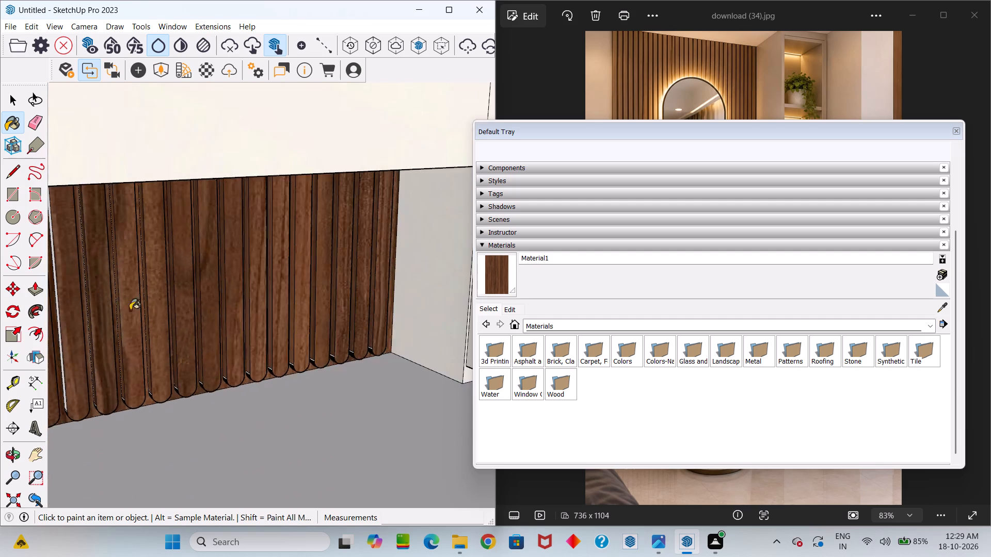
Paint the remaining bare side faces on this side of the flutes below the counter with the dark wood.
scroll(130, 310, down, 6)
scroll(242, 305, down, 4)
scroll(190, 308, up, 10)
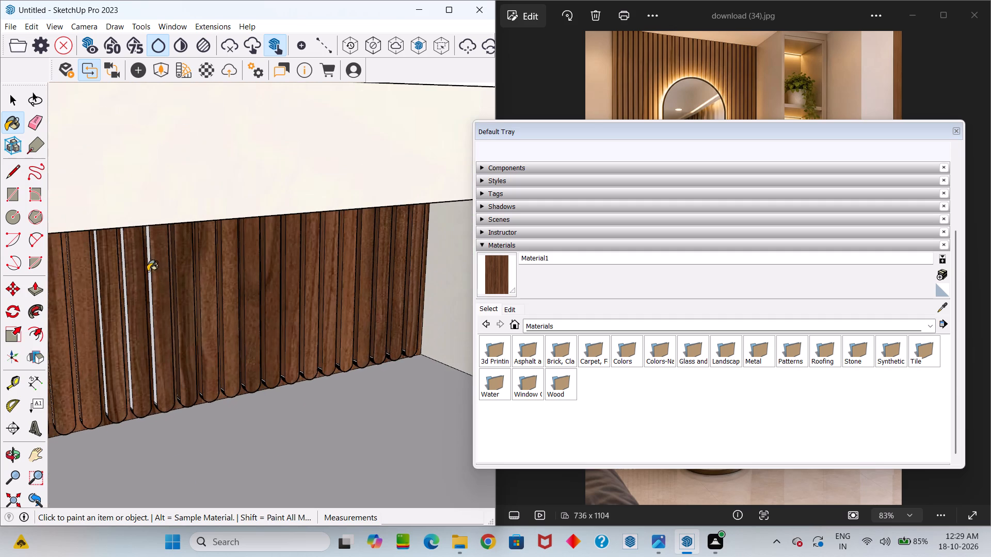
click(148, 271)
scroll(162, 277, down, 14)
scroll(151, 285, up, 13)
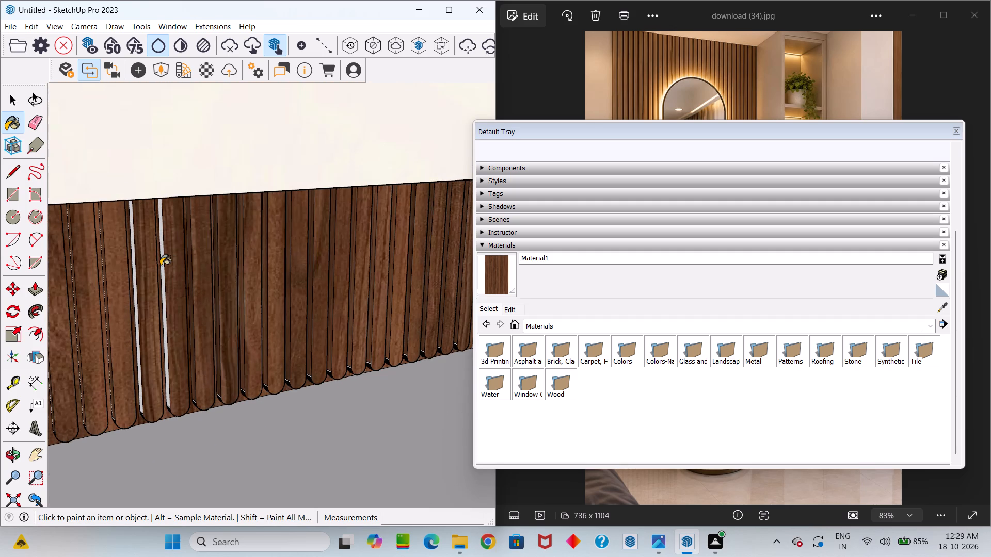
click(161, 266)
click(161, 266)
scroll(163, 268, down, 6)
scroll(161, 270, up, 11)
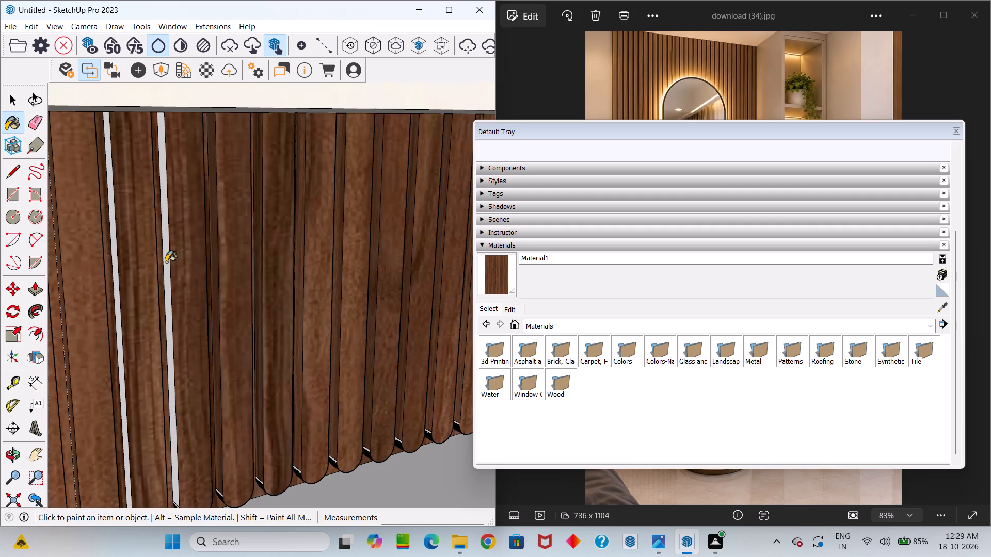
click(167, 260)
scroll(167, 262, down, 6)
click(138, 260)
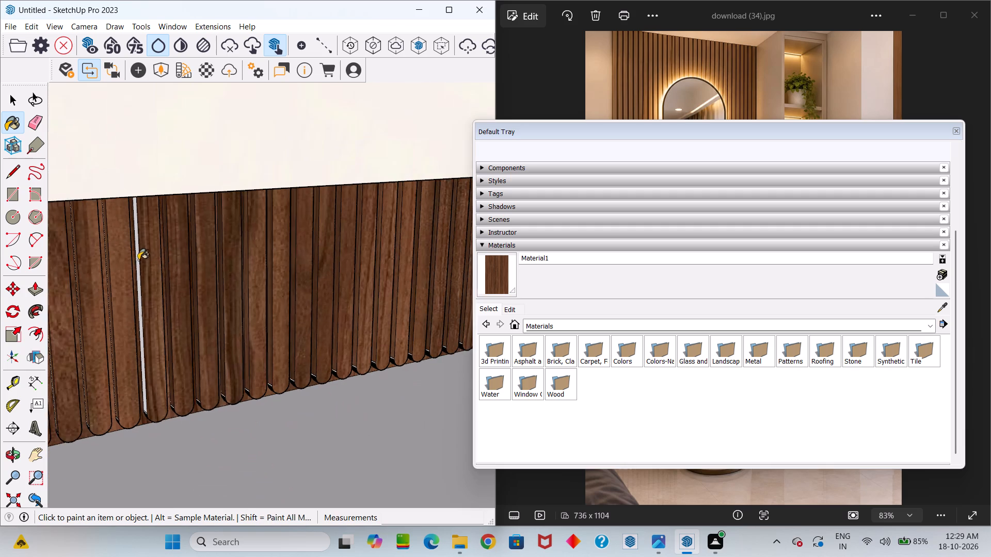
From the opposite side of the flutes below the counter, paint the first bare side face with the dark wood.
scroll(141, 260, down, 20)
middle_drag(152, 273, 0, 297)
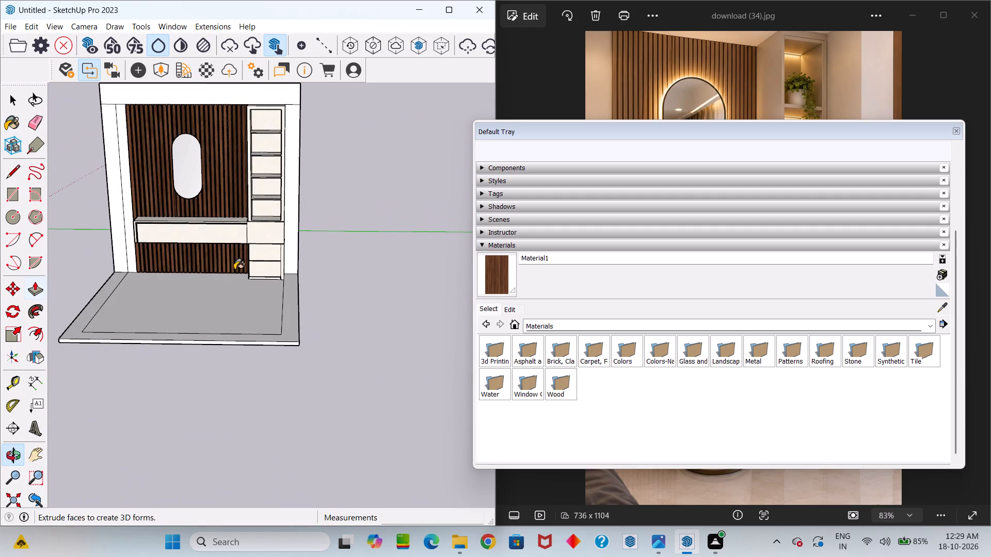
middle_drag(259, 261, 179, 267)
scroll(204, 252, up, 20)
middle_drag(242, 274, 118, 287)
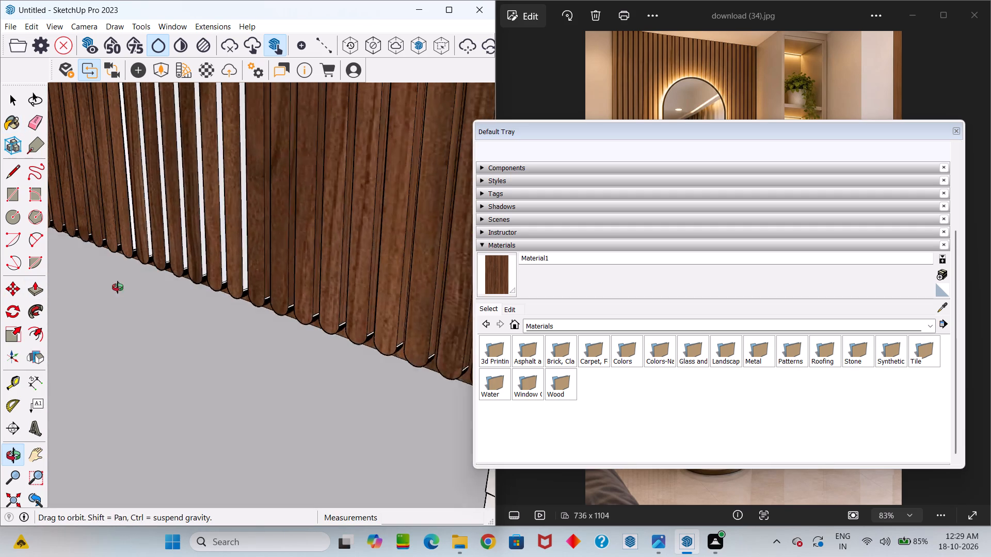
middle_drag(118, 287, 114, 288)
scroll(257, 257, up, 10)
click(221, 237)
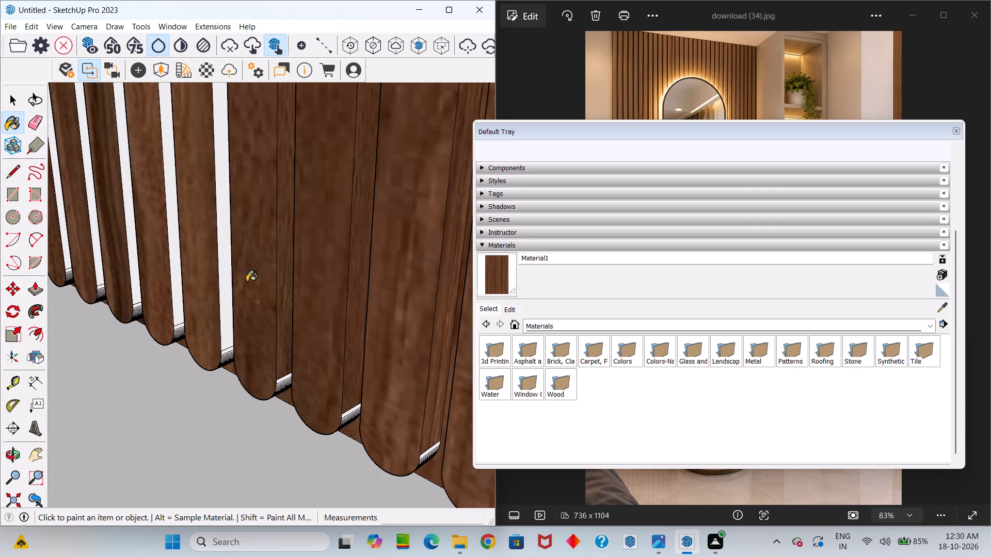
Start painting the narrow facets on one flute's rounded bottom end below the counter with the dark wood.
click(282, 384)
click(282, 386)
triple_click(283, 389)
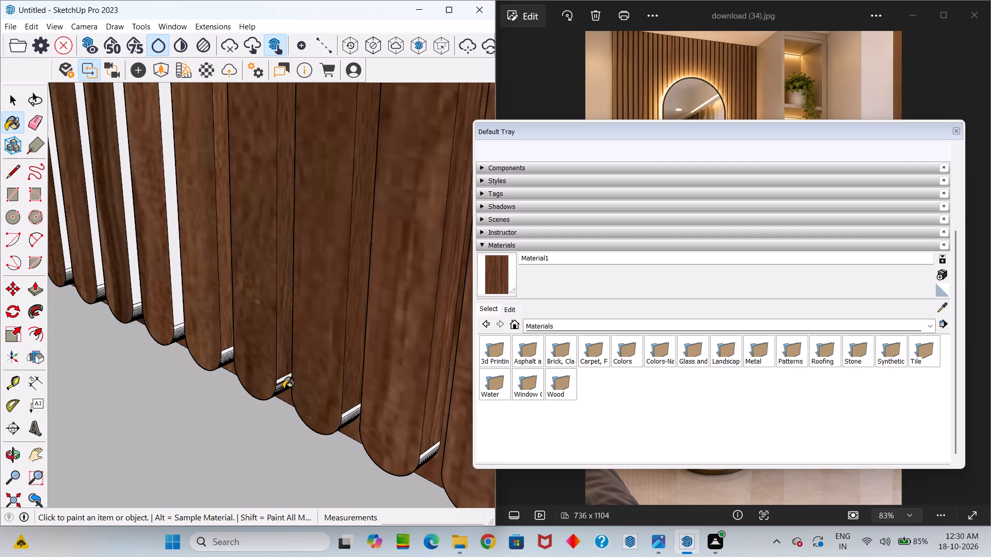
click(283, 386)
click(283, 381)
double_click(284, 383)
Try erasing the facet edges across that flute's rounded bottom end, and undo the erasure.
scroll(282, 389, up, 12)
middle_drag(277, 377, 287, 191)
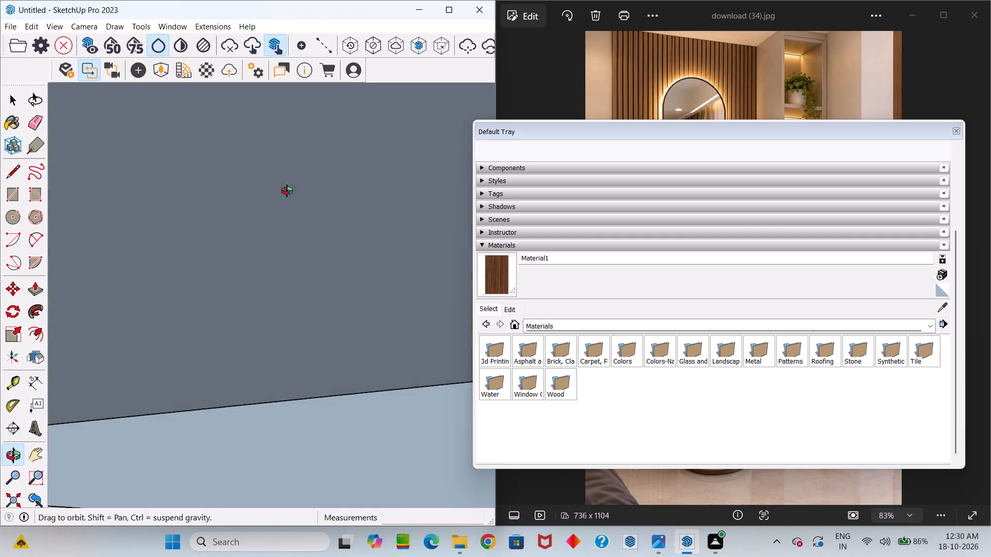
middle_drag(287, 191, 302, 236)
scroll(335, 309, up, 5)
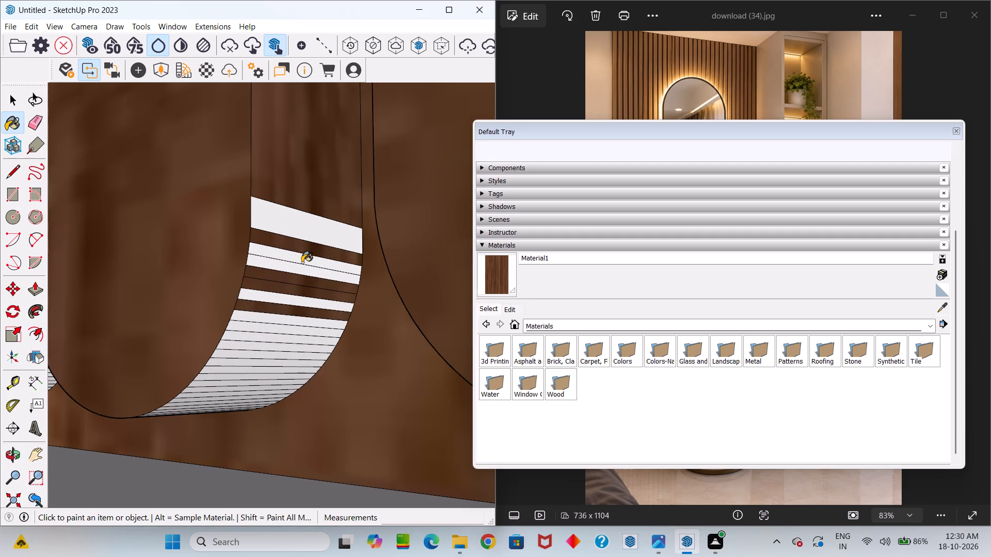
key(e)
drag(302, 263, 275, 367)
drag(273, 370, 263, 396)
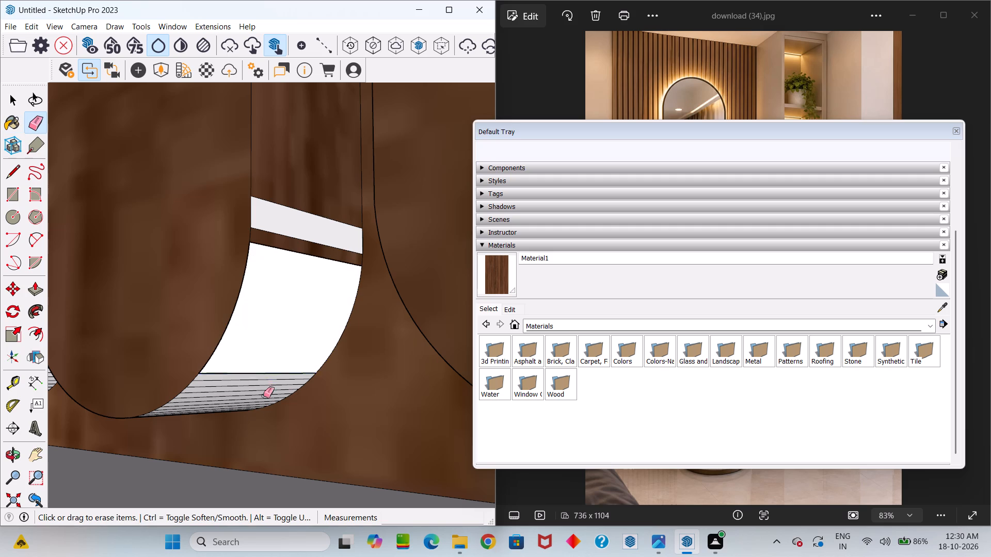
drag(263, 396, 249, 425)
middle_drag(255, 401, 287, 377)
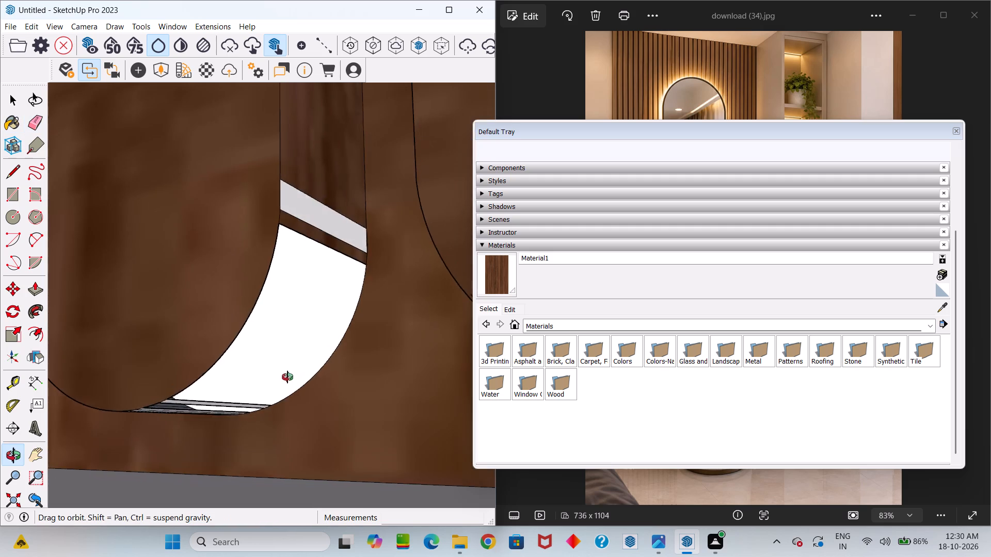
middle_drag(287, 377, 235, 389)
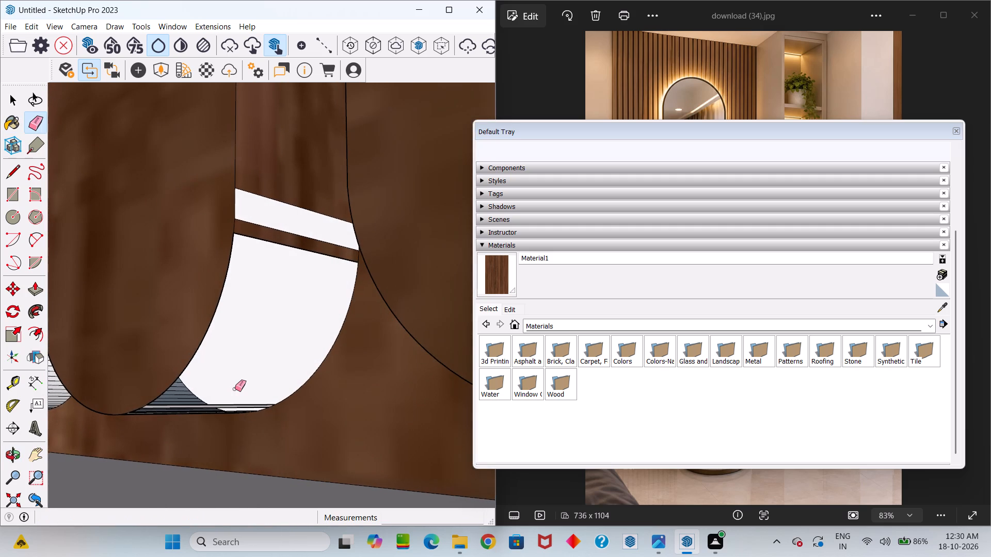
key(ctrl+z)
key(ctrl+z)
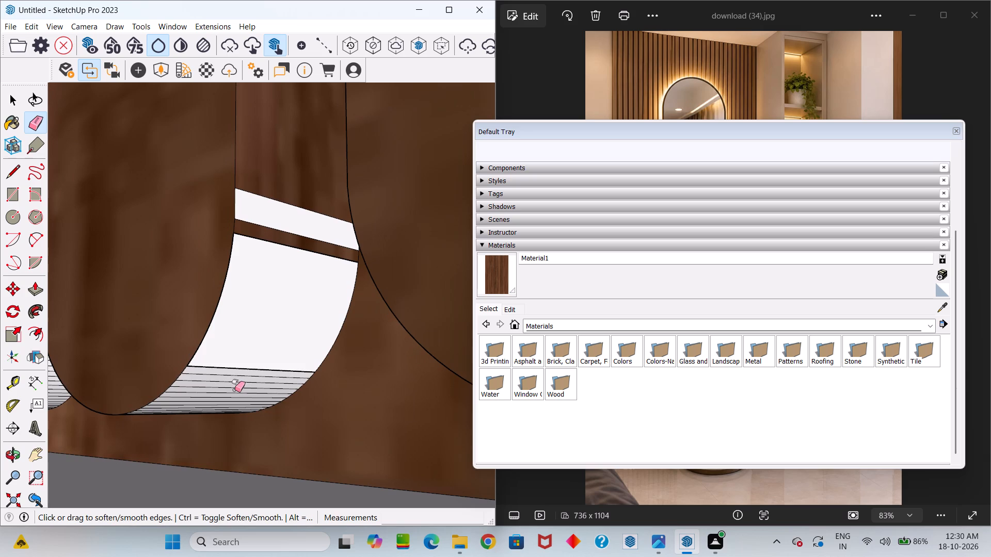
Soften the facet edges across the same flute's rounded bottom end with the Eraser.
click(254, 318)
click(256, 315)
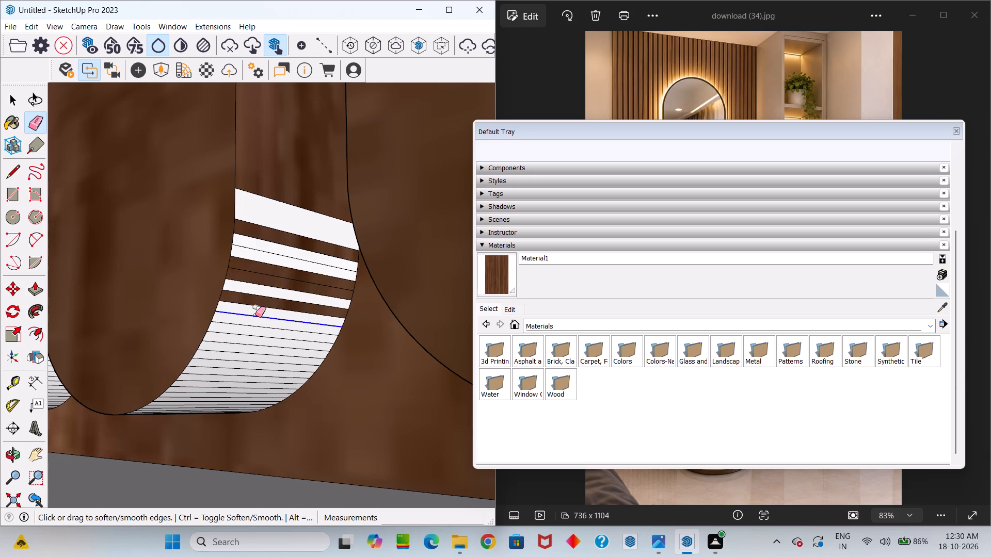
click(248, 323)
drag(248, 323, 255, 356)
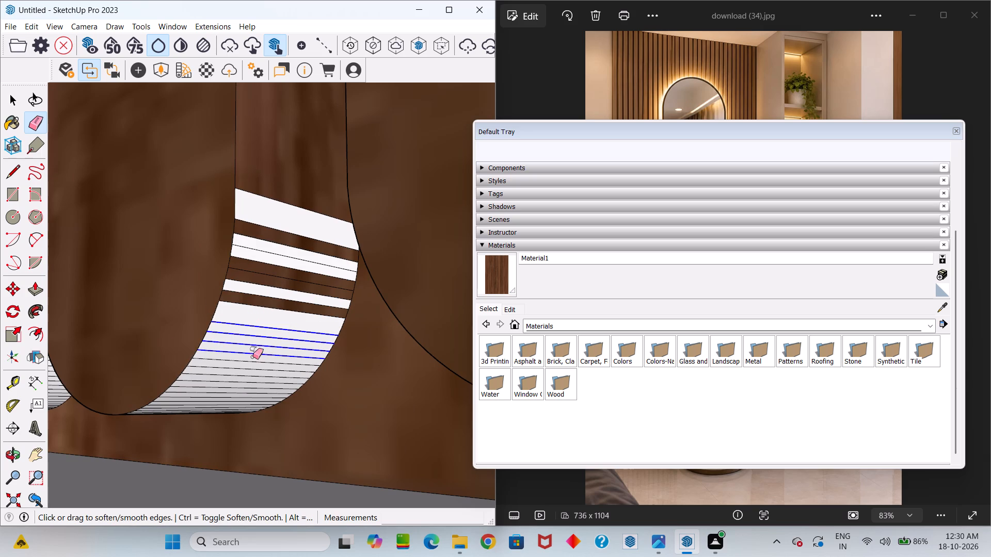
drag(258, 353, 251, 373)
middle_drag(249, 373, 278, 277)
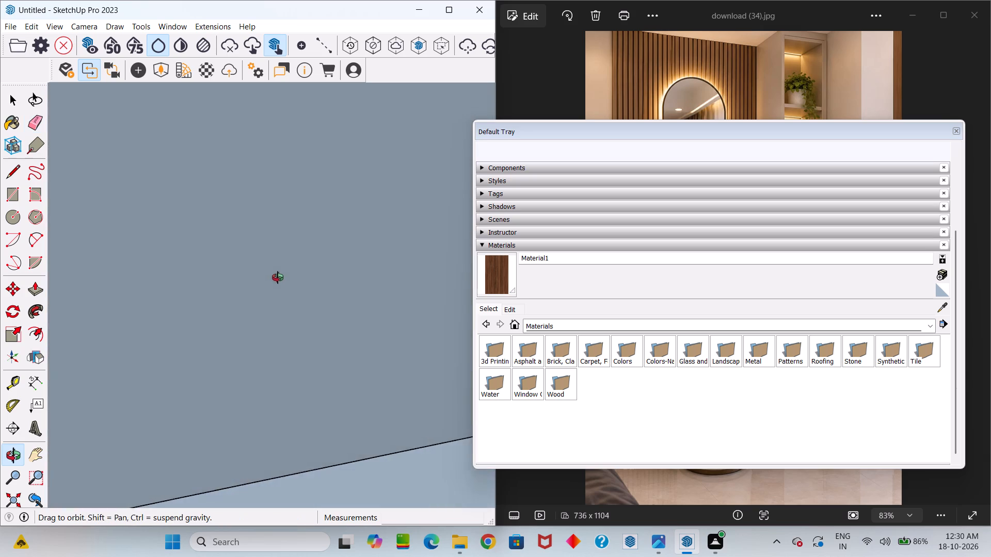
middle_drag(278, 277, 289, 376)
drag(321, 223, 309, 298)
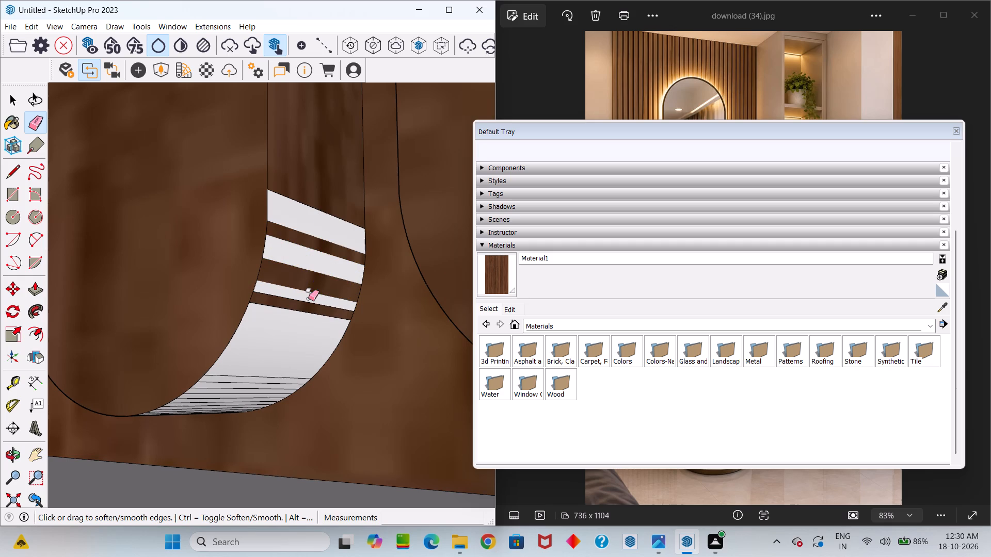
drag(271, 368, 269, 391)
Paint the six bare flute side faces below the counter, roughly in line with the mirror, with the dark wood.
middle_drag(269, 391, 458, 367)
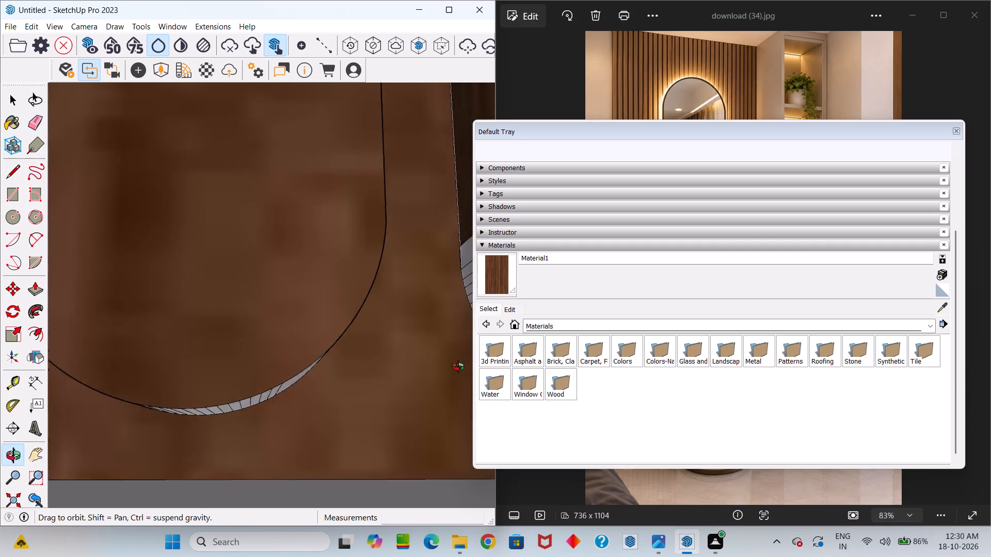
middle_drag(458, 367, 337, 503)
scroll(325, 489, down, 6)
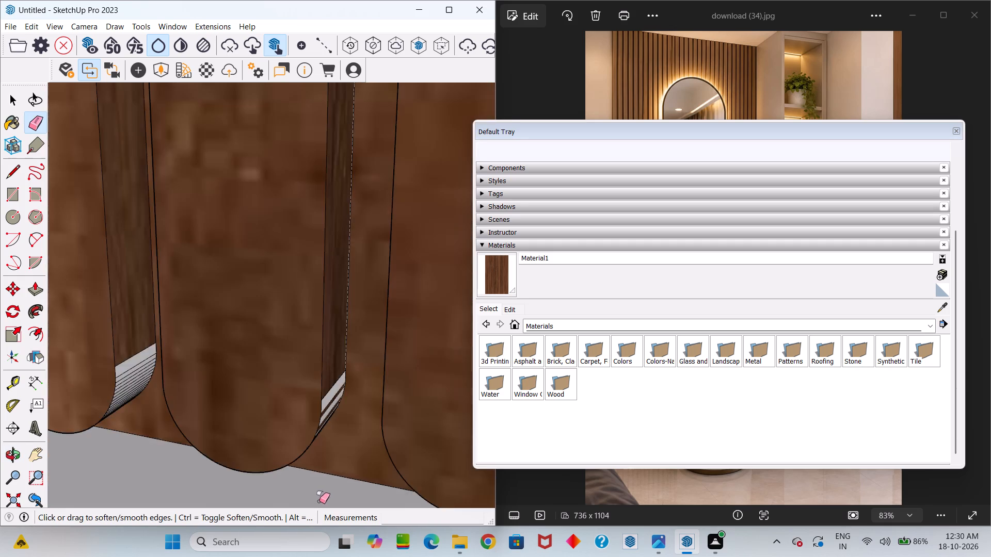
scroll(319, 500, down, 20)
scroll(319, 500, down, 13)
middle_drag(268, 467, 320, 522)
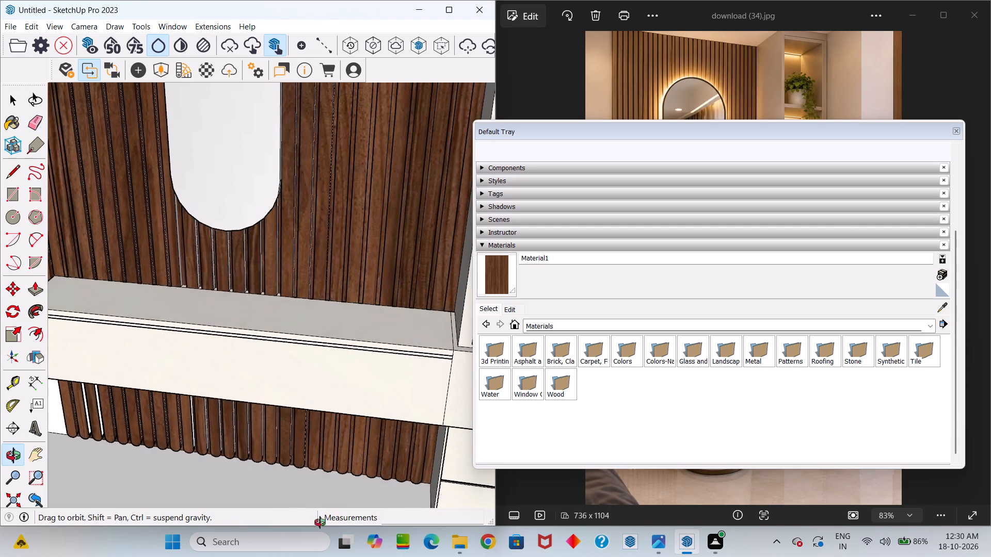
middle_drag(320, 522, 299, 512)
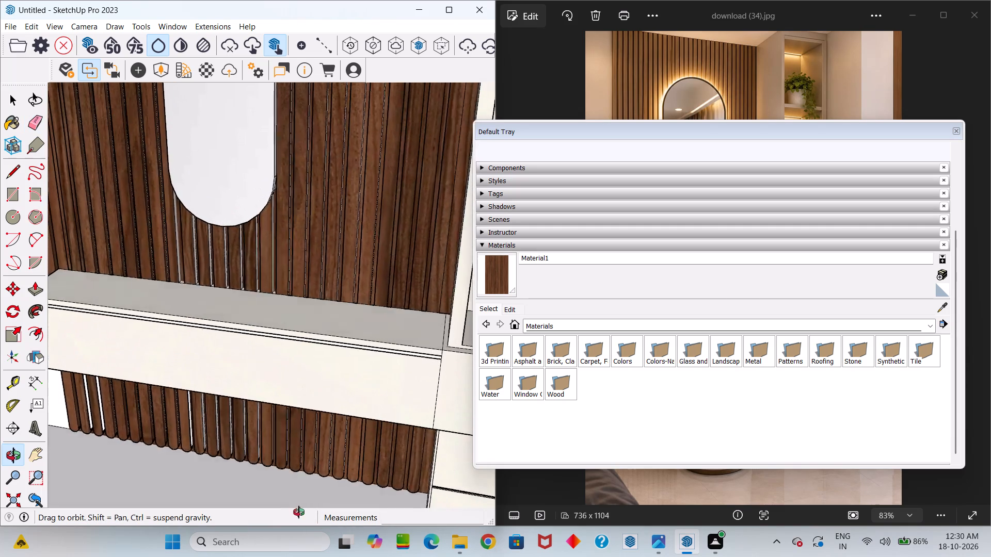
middle_drag(299, 512, 324, 472)
middle_drag(315, 487, 310, 492)
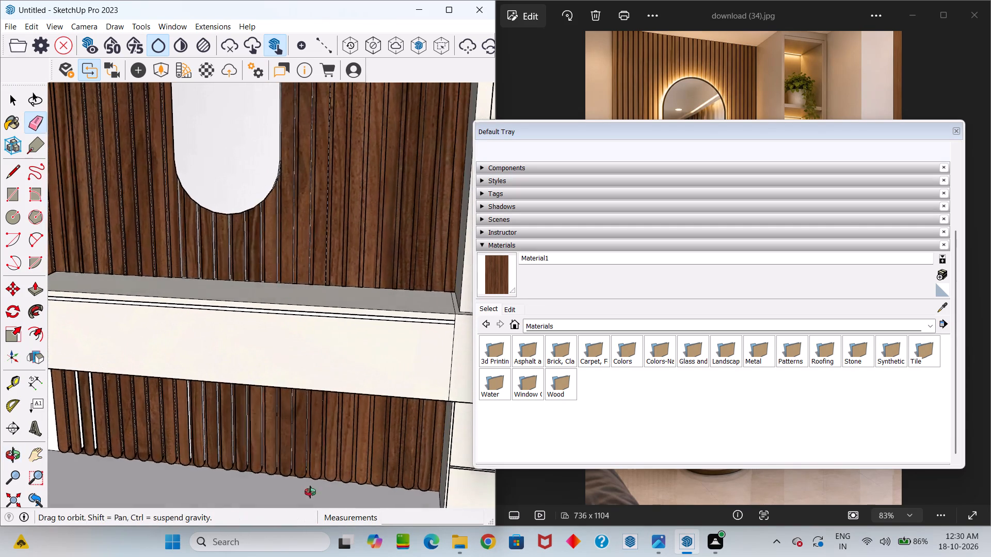
middle_drag(310, 492, 223, 460)
scroll(209, 431, up, 10)
scroll(207, 478, down, 13)
middle_drag(307, 479, 287, 446)
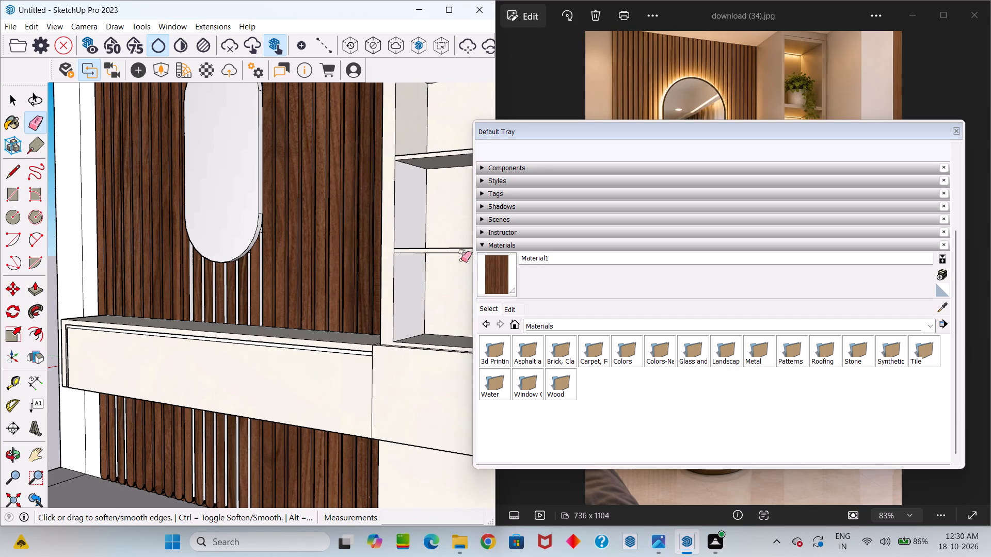
click(502, 271)
scroll(302, 493, up, 9)
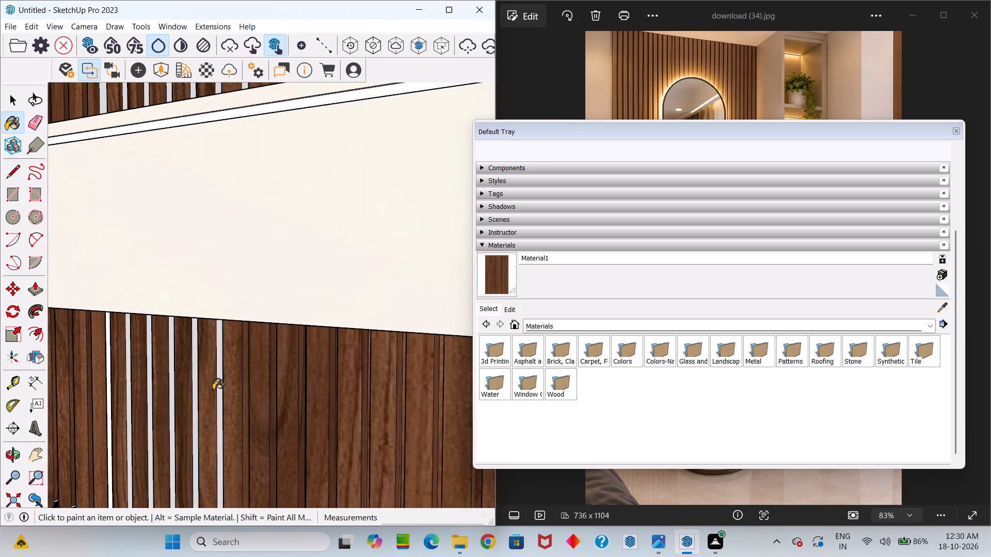
click(218, 381)
click(191, 365)
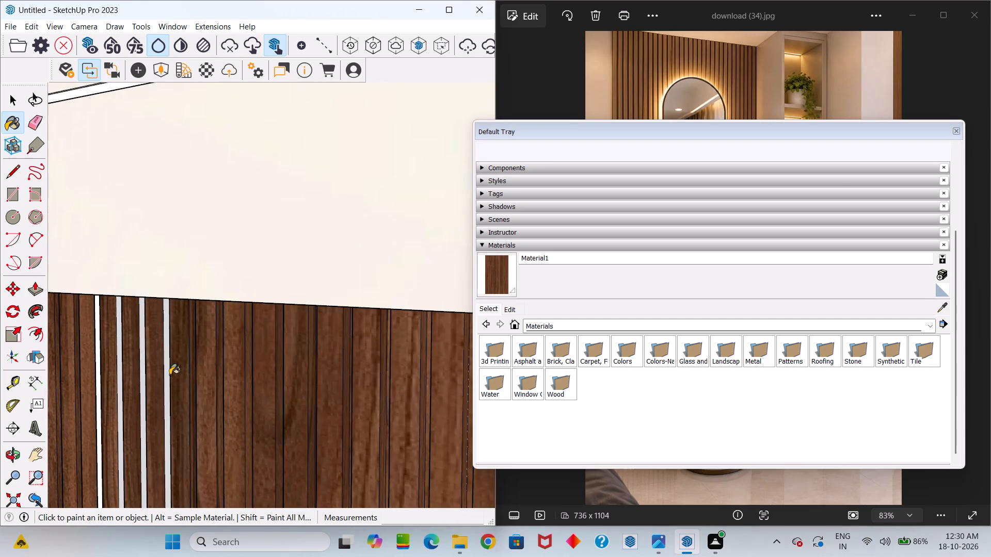
click(166, 366)
click(144, 335)
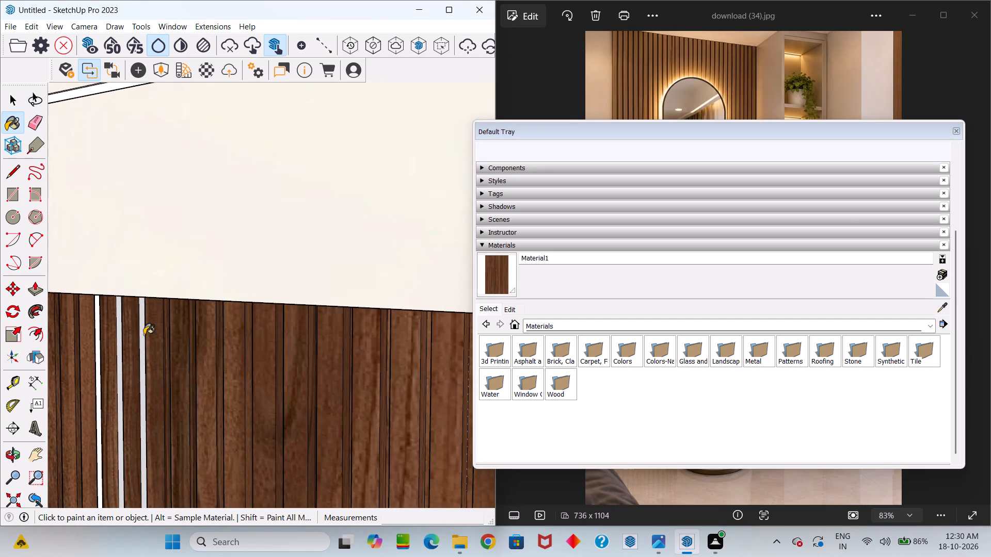
scroll(151, 357, down, 13)
scroll(143, 391, up, 10)
click(148, 352)
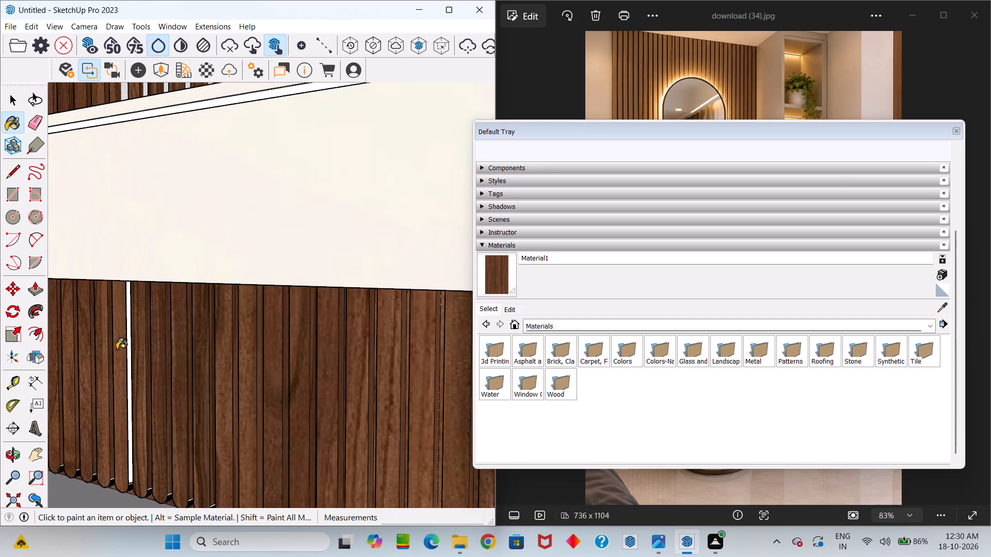
click(131, 335)
click(127, 331)
Paint the remaining bare flute side faces below the counter, near its free end, with the dark wood.
scroll(154, 364, down, 10)
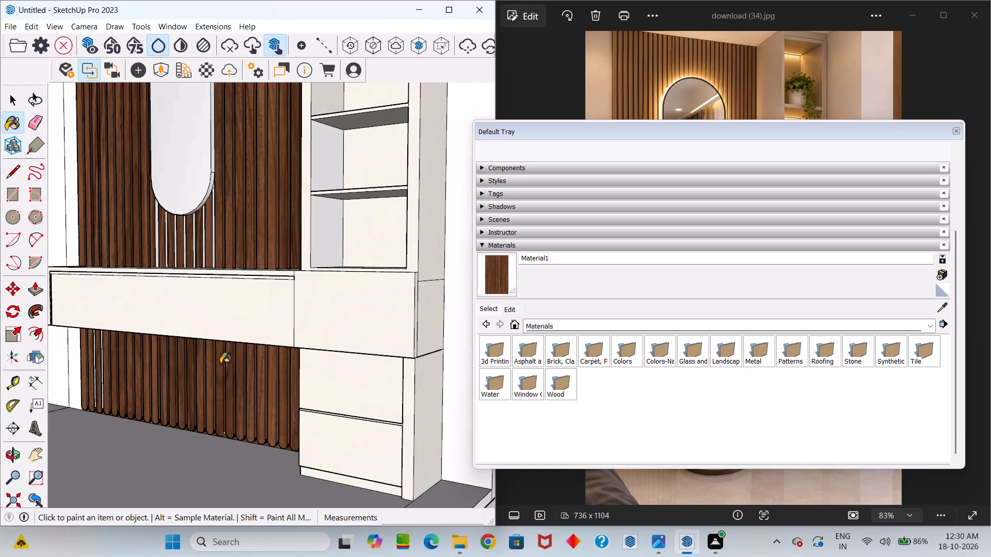
scroll(220, 364, down, 1)
scroll(155, 368, up, 9)
scroll(98, 353, up, 8)
click(105, 335)
scroll(118, 331, down, 3)
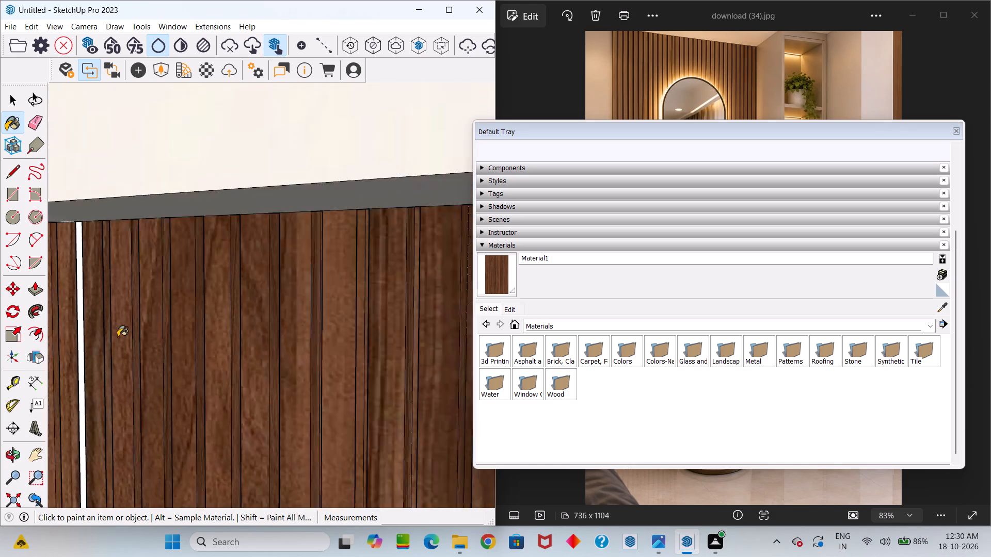
scroll(118, 337, down, 10)
scroll(126, 336, up, 9)
click(120, 317)
scroll(120, 317, down, 5)
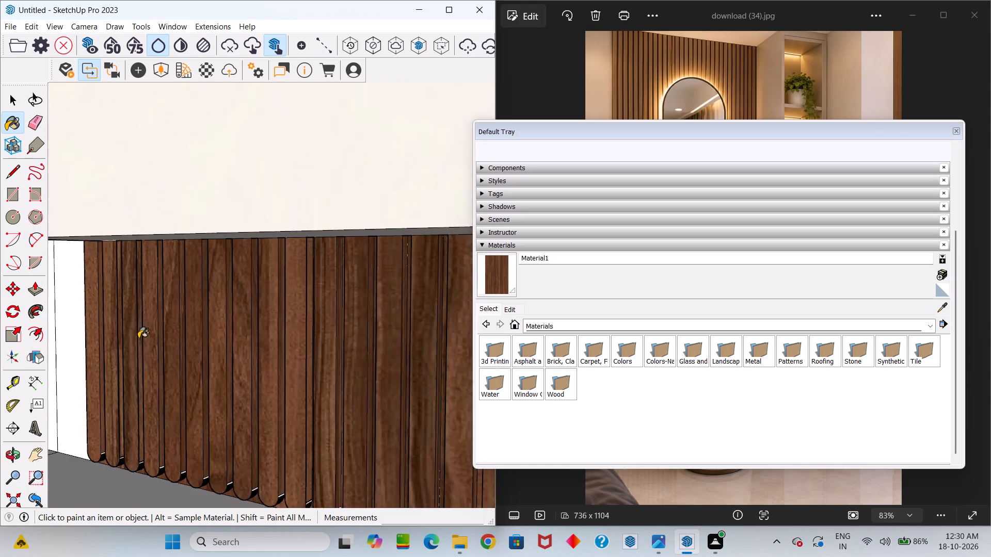
scroll(138, 338, down, 8)
Paint the seven bare flute side faces between the mirror's lower end and the counter top with the dark wood.
middle_drag(170, 367, 633, 528)
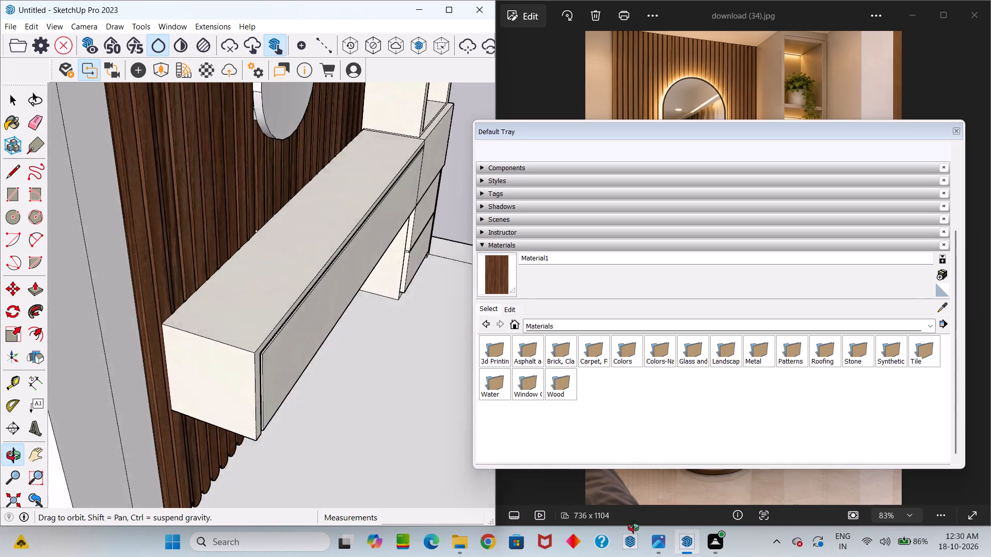
middle_drag(633, 528, 270, 544)
middle_drag(275, 397, 92, 374)
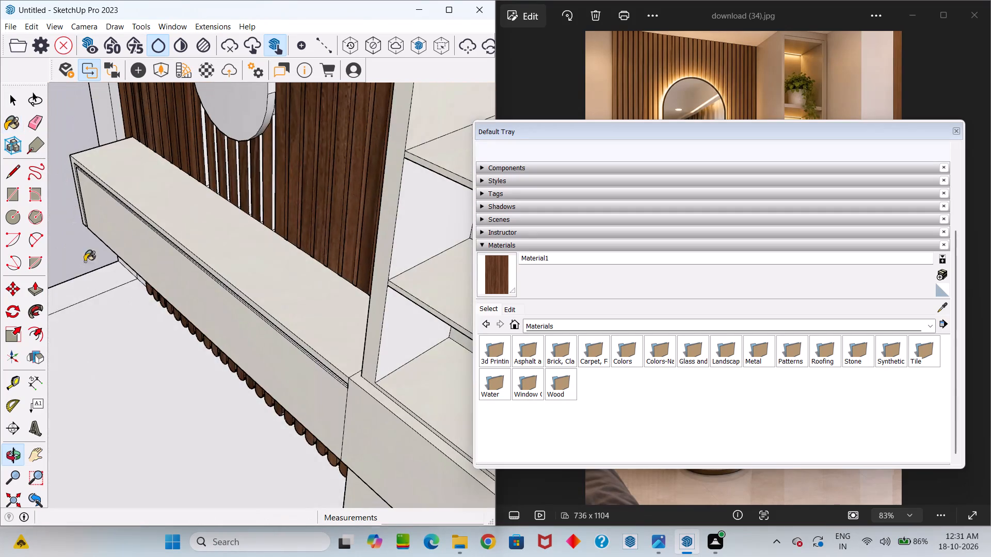
scroll(217, 134, up, 8)
click(293, 131)
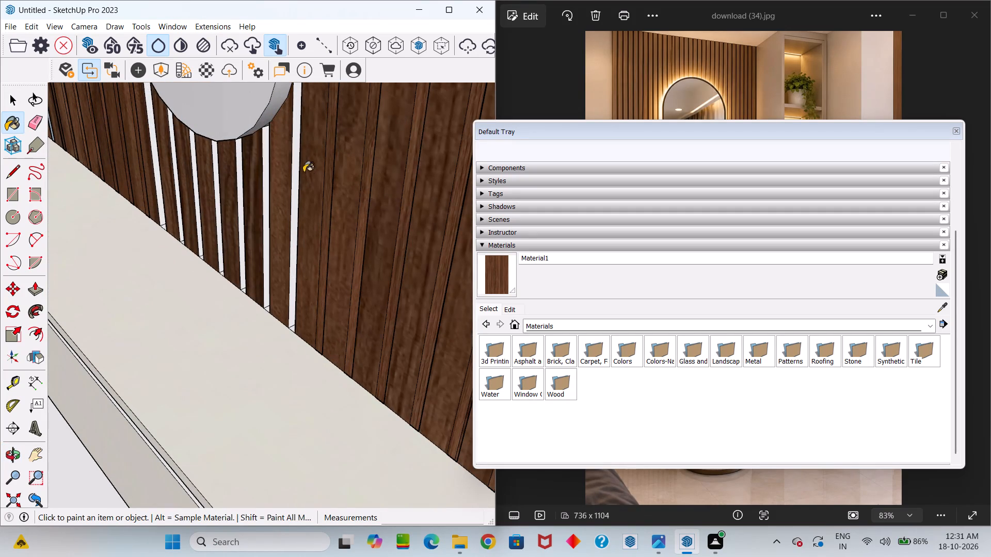
click(297, 123)
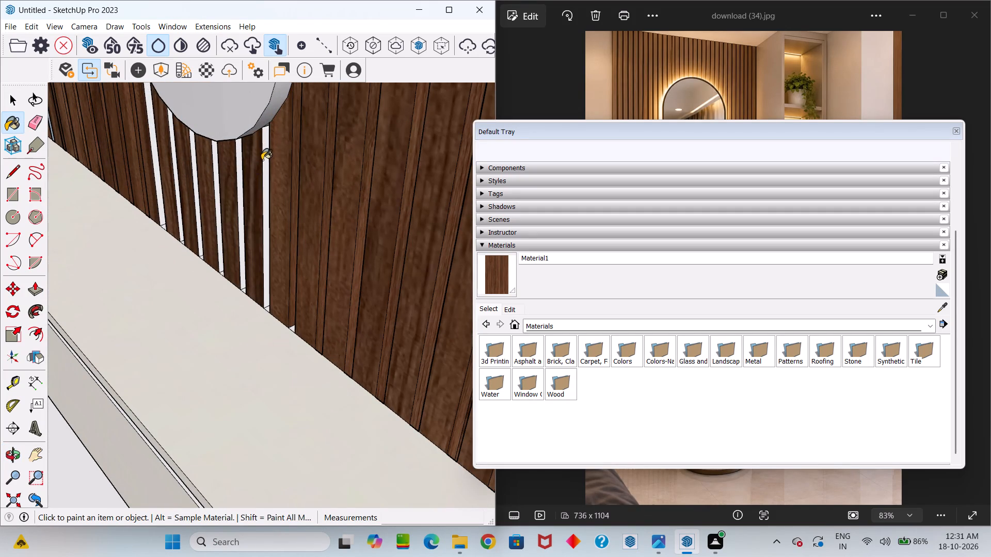
click(266, 153)
scroll(274, 181, down, 6)
scroll(232, 176, up, 9)
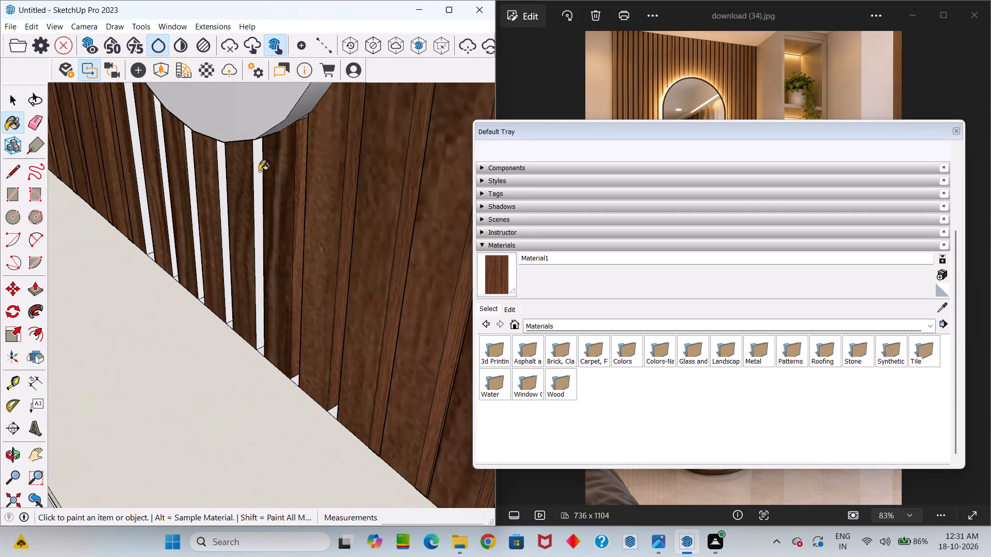
click(259, 171)
click(220, 174)
scroll(225, 176, down, 7)
scroll(183, 181, up, 5)
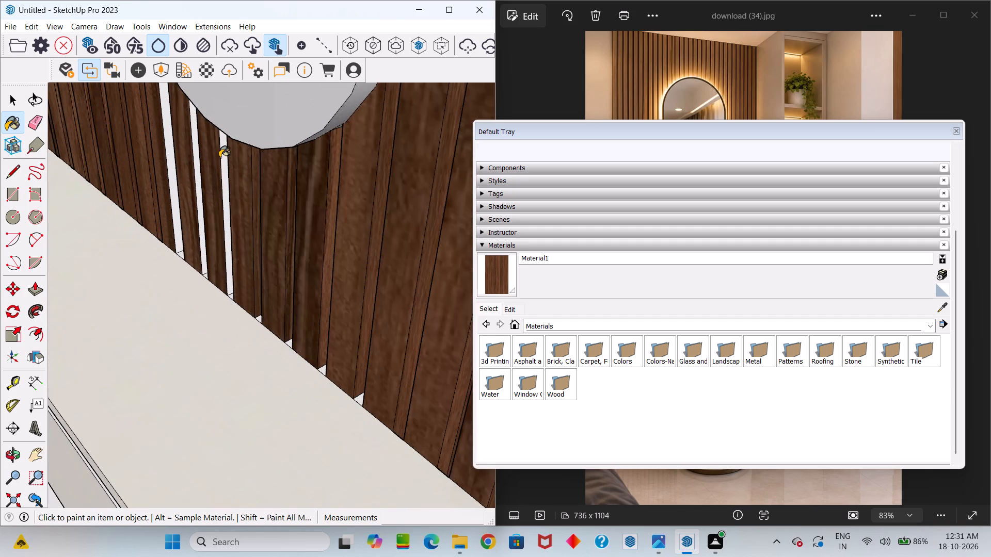
click(220, 157)
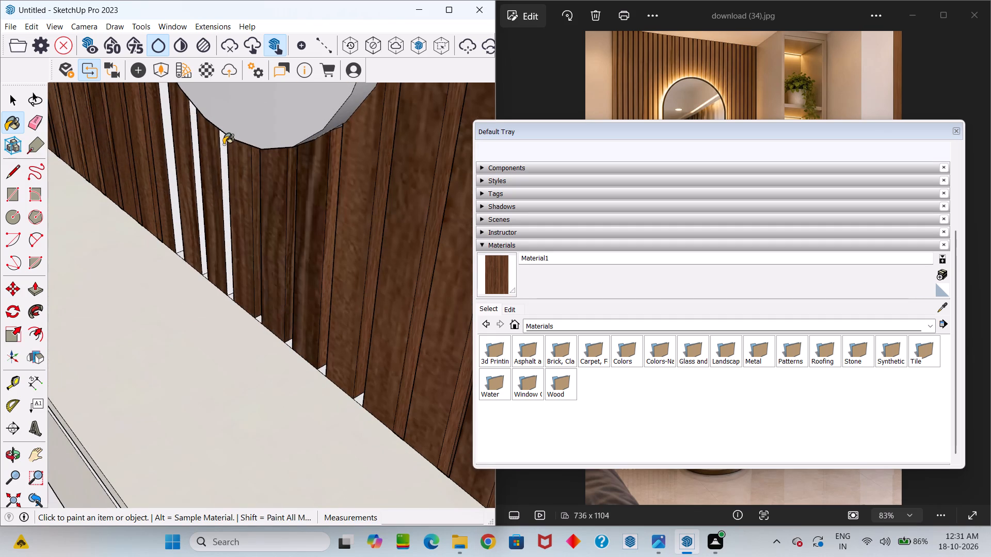
click(223, 145)
click(196, 147)
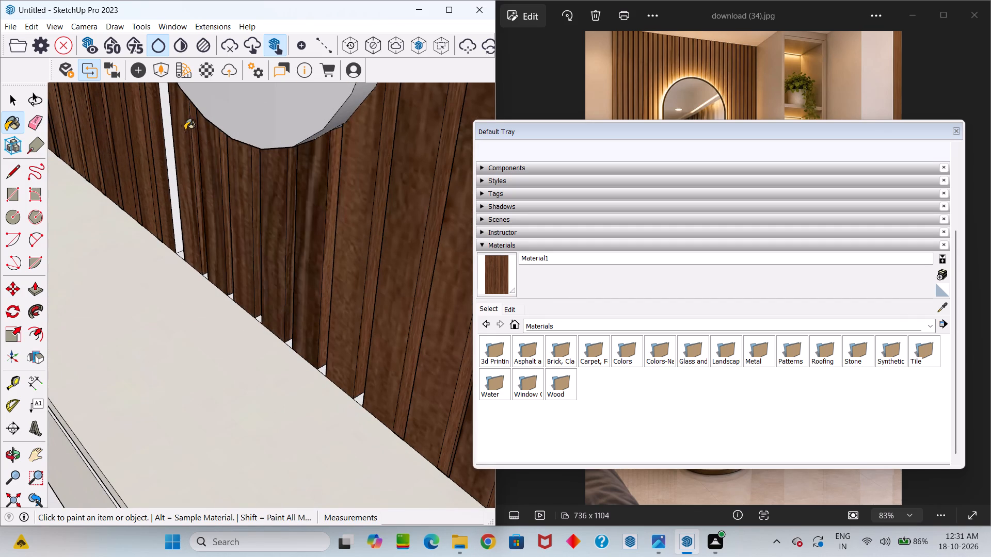
click(166, 128)
Paint the seven bare strips between the flutes, just above the counter and below the mirror, with the dark wood.
scroll(170, 144, down, 7)
middle_drag(190, 227, 350, 291)
scroll(203, 237, down, 1)
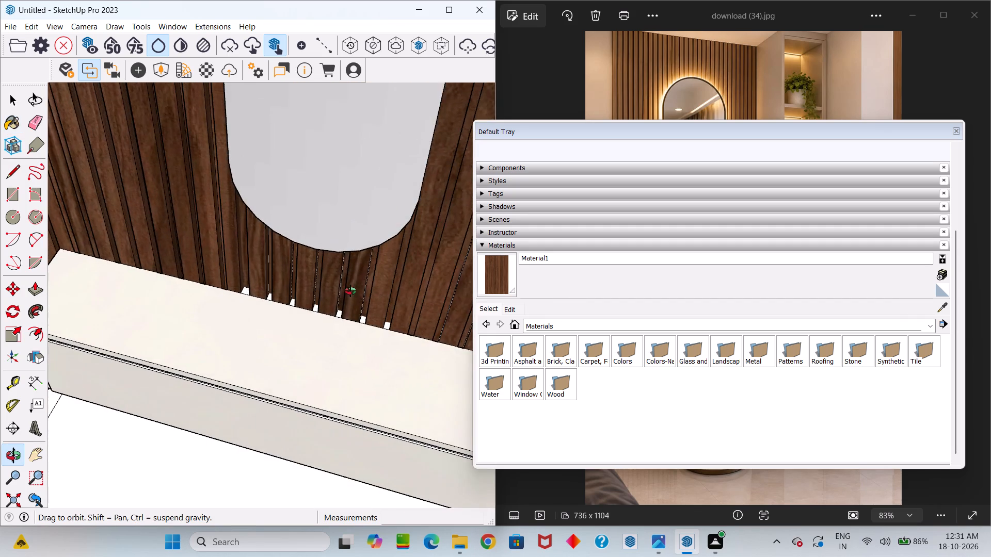
middle_drag(350, 291, 350, 291)
scroll(312, 298, up, 8)
middle_drag(266, 304, 333, 345)
scroll(275, 373, up, 5)
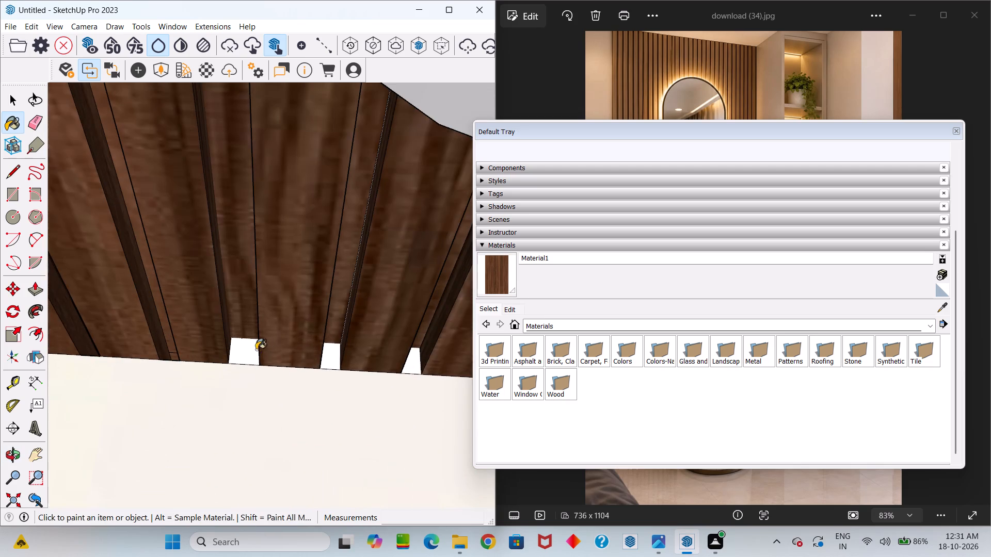
click(256, 350)
click(340, 353)
scroll(271, 388, down, 6)
scroll(369, 372, up, 4)
click(362, 370)
scroll(331, 388, down, 14)
scroll(337, 384, up, 7)
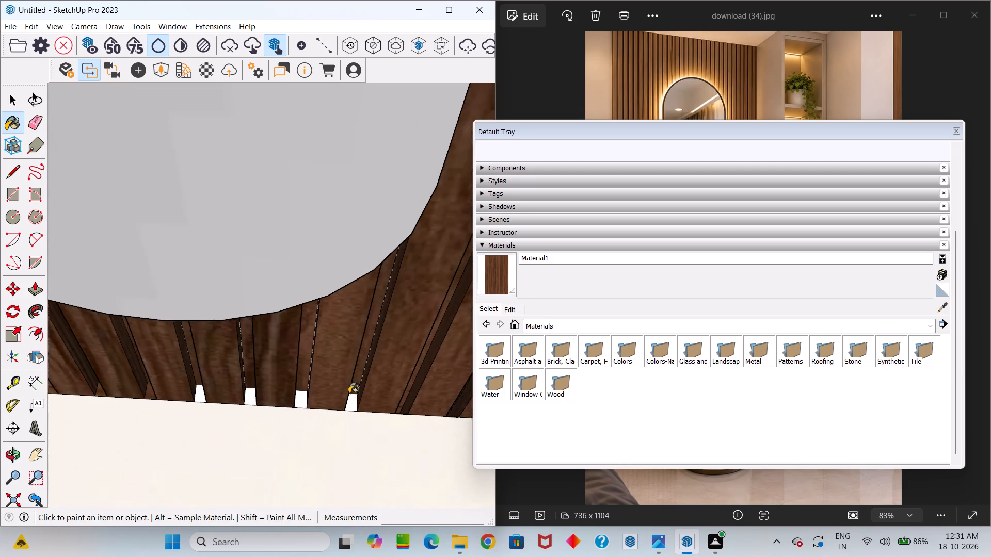
scroll(349, 394, up, 2)
click(355, 404)
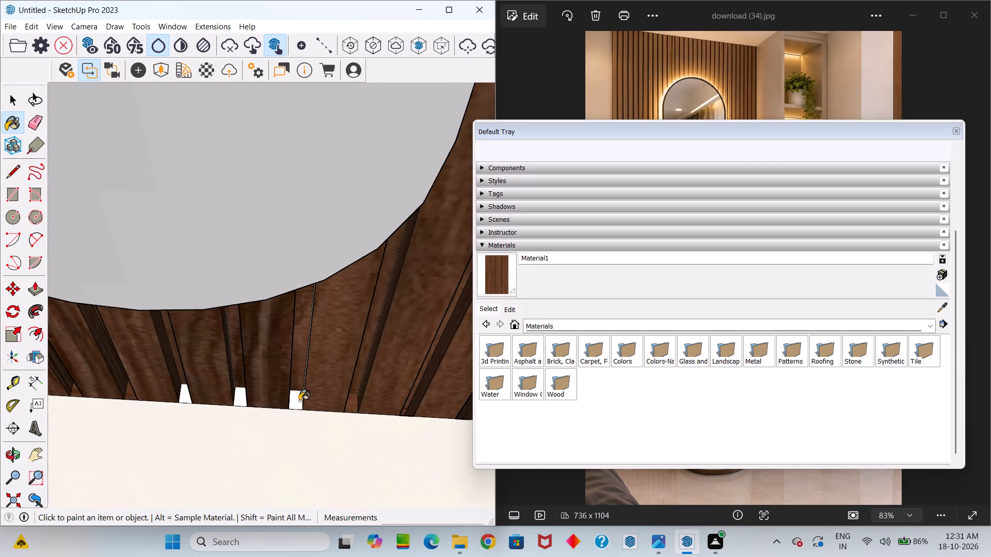
click(299, 401)
click(239, 405)
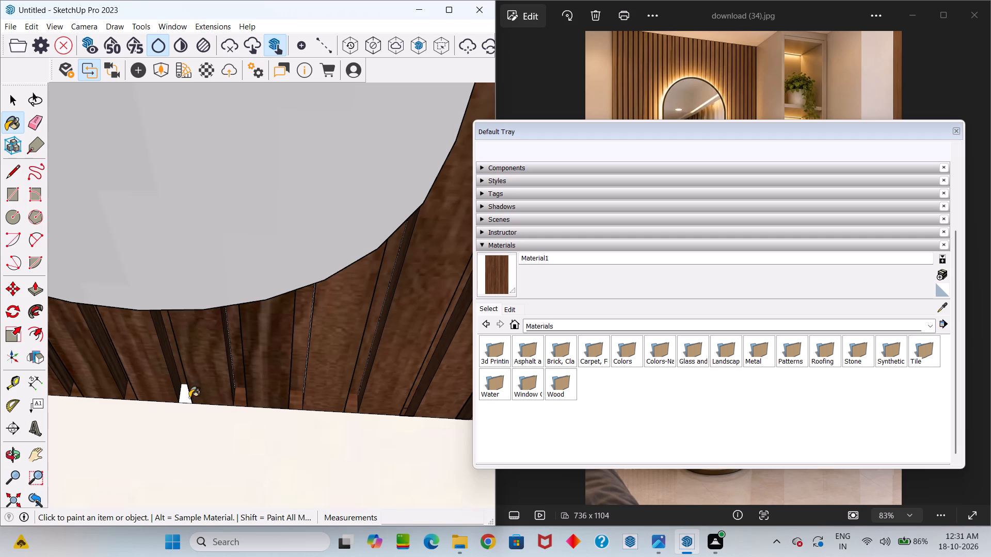
click(187, 398)
Examine the whole vanity wall from the front, from above and at an angle for unpainted flute faces.
scroll(221, 379, down, 16)
middle_drag(302, 379, 296, 309)
scroll(292, 303, down, 4)
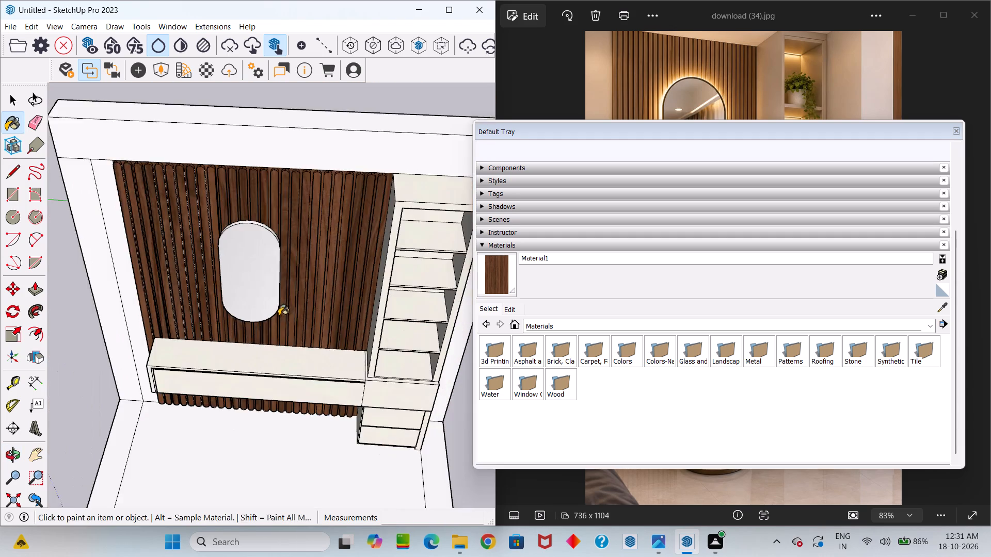
scroll(279, 316, down, 7)
middle_drag(309, 383, 333, 204)
scroll(333, 203, up, 1)
scroll(268, 407, up, 1)
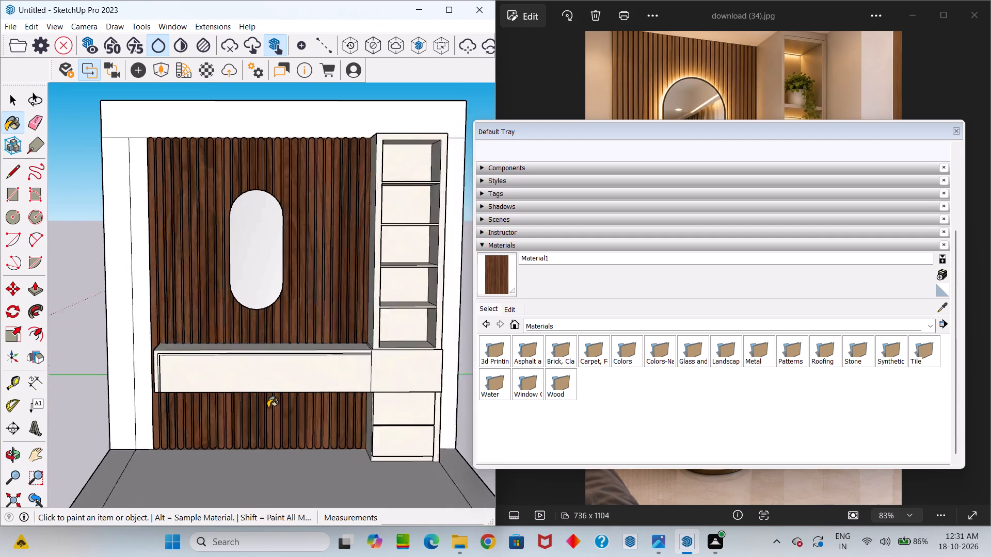
scroll(268, 407, up, 2)
middle_drag(275, 451, 110, 450)
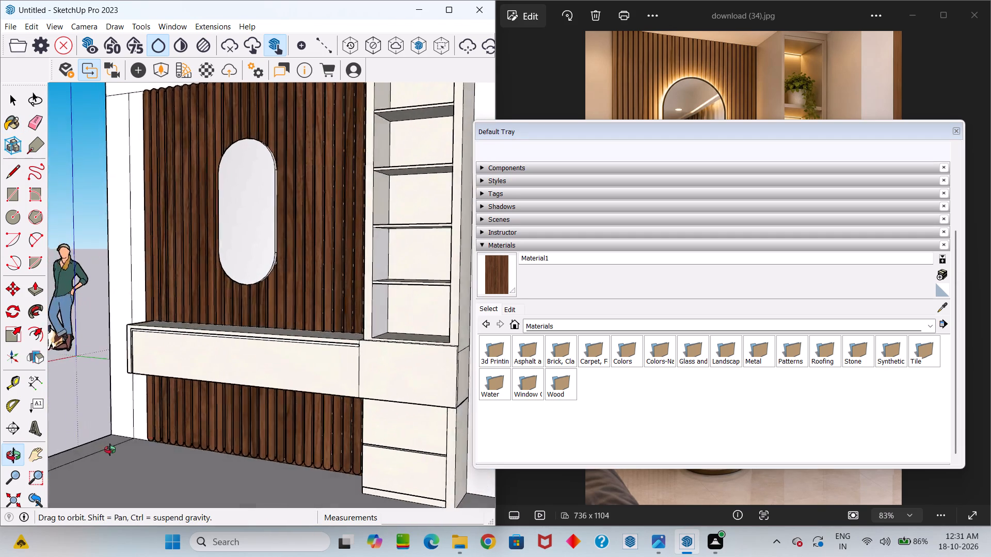
middle_drag(110, 450, 248, 509)
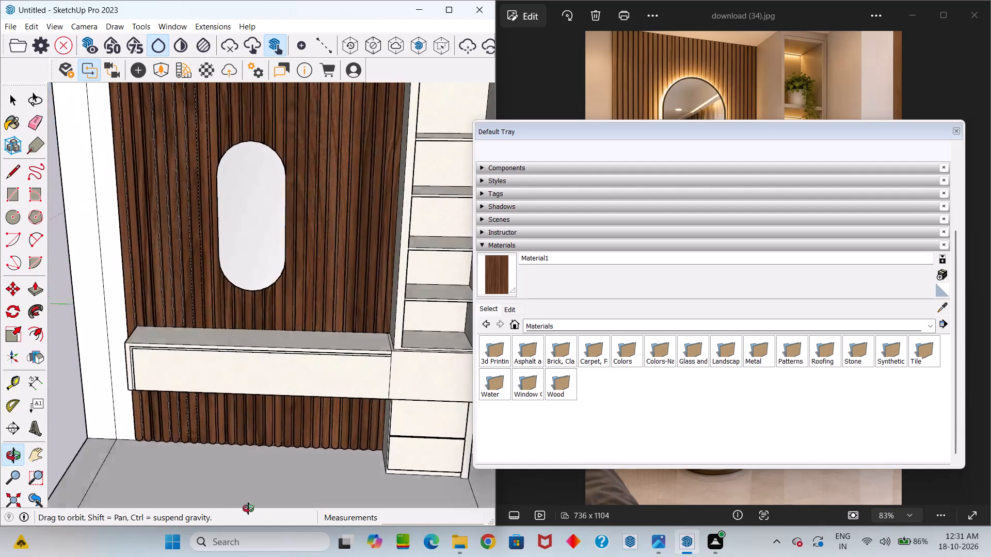
middle_drag(248, 509, 229, 492)
middle_drag(263, 264, 263, 416)
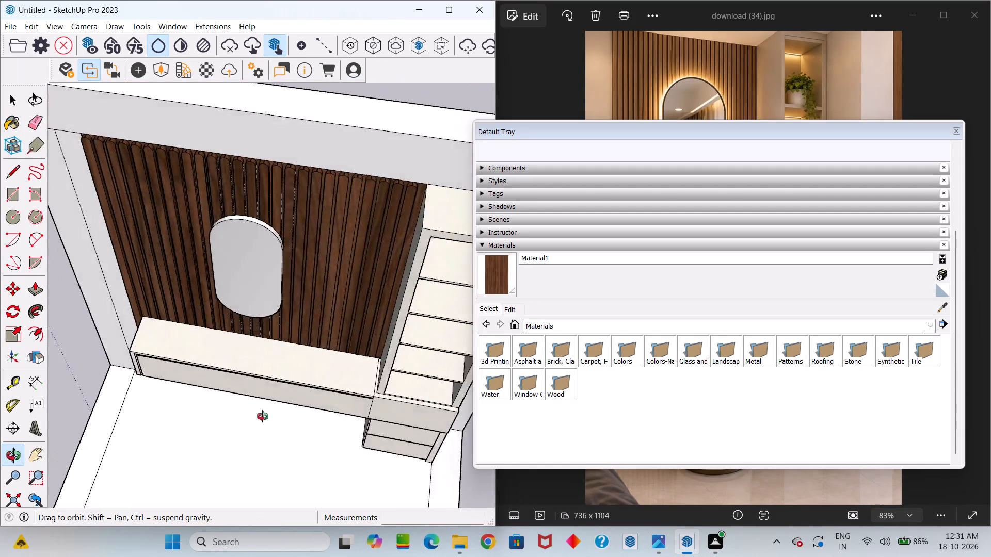
middle_drag(263, 416, 273, 332)
scroll(275, 337, down, 6)
middle_drag(330, 393, 313, 330)
key(space)
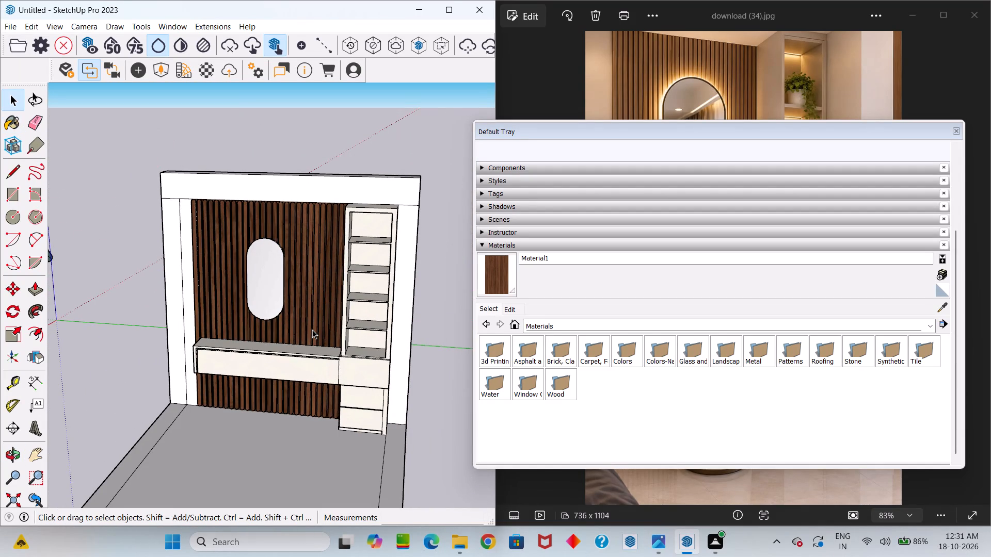
Sample the cream material from the shelving unit's outer side and paint the bare inner side faces of its two lowest compartments.
middle_drag(372, 317, 139, 302)
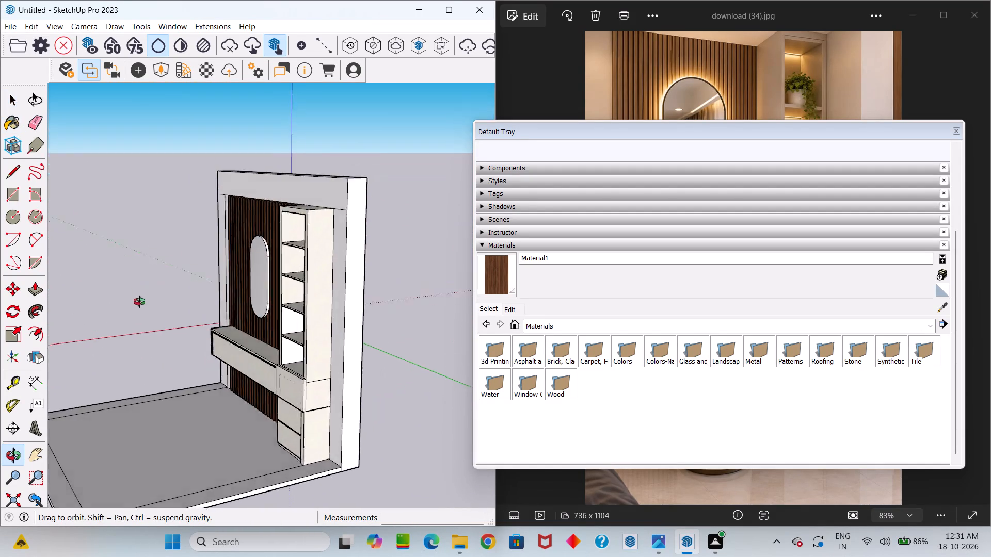
middle_drag(139, 302, 104, 270)
click(944, 305)
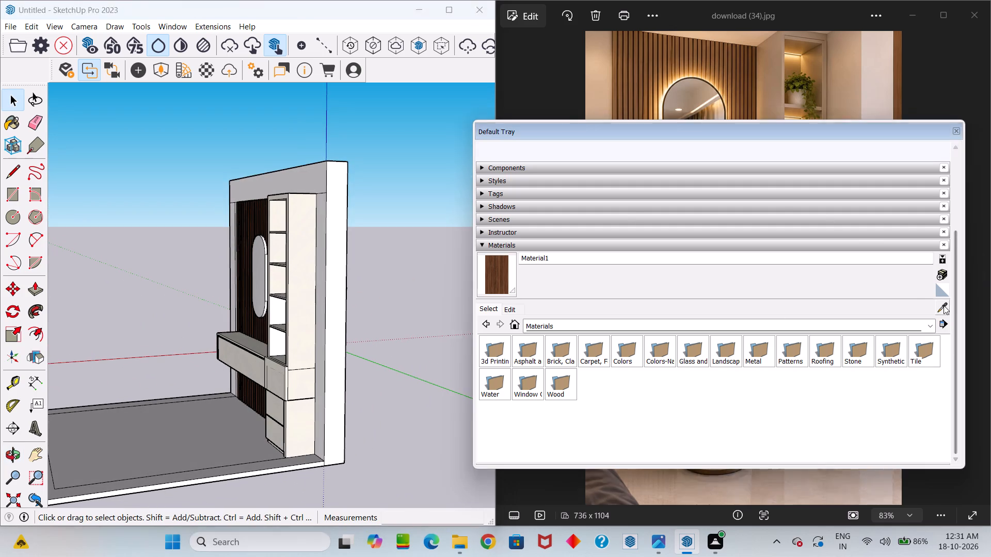
click(299, 273)
scroll(282, 320, up, 9)
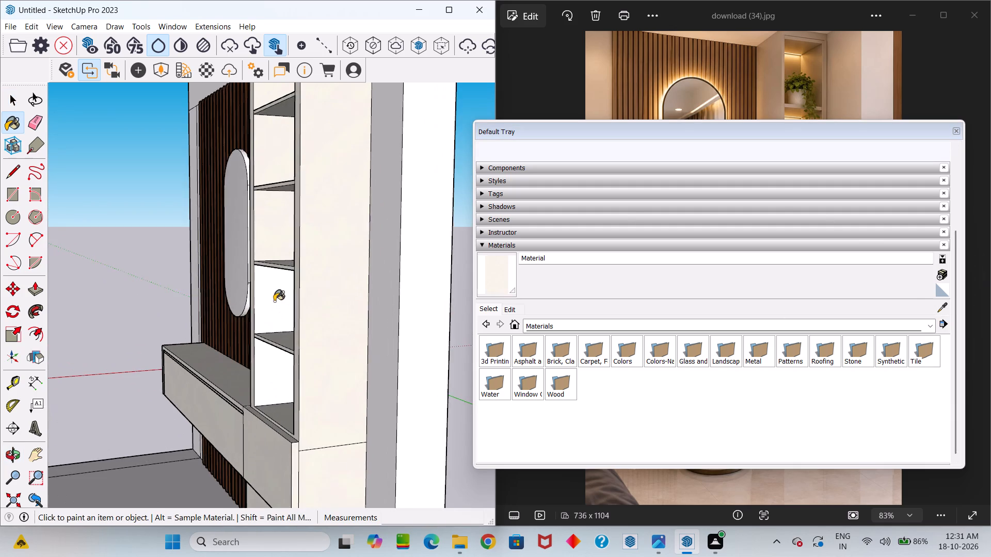
click(274, 301)
click(270, 379)
Examine the shelving unit from the side and its open base through the floor slab's cutout from underneath.
scroll(275, 387, down, 7)
middle_drag(277, 391, 780, 513)
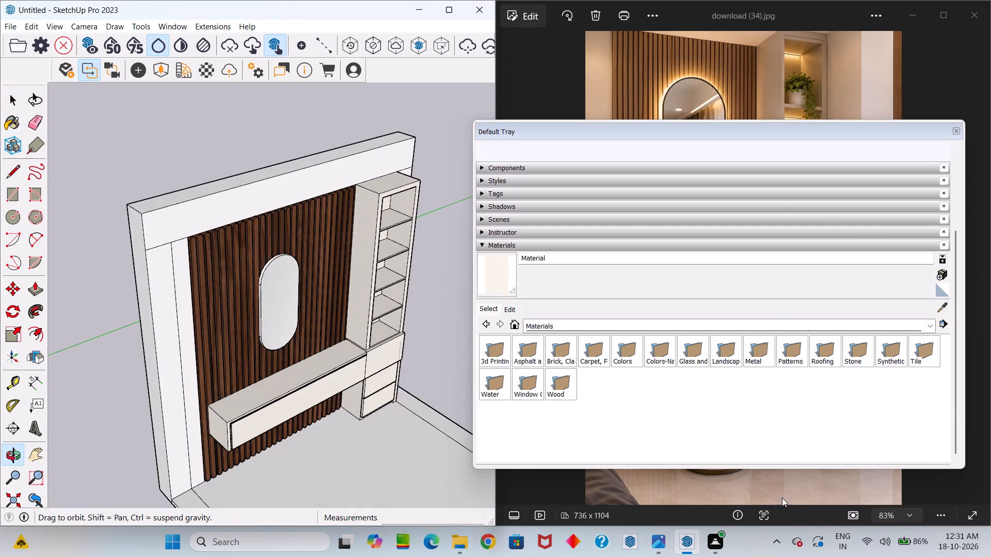
middle_drag(400, 350, 82, 173)
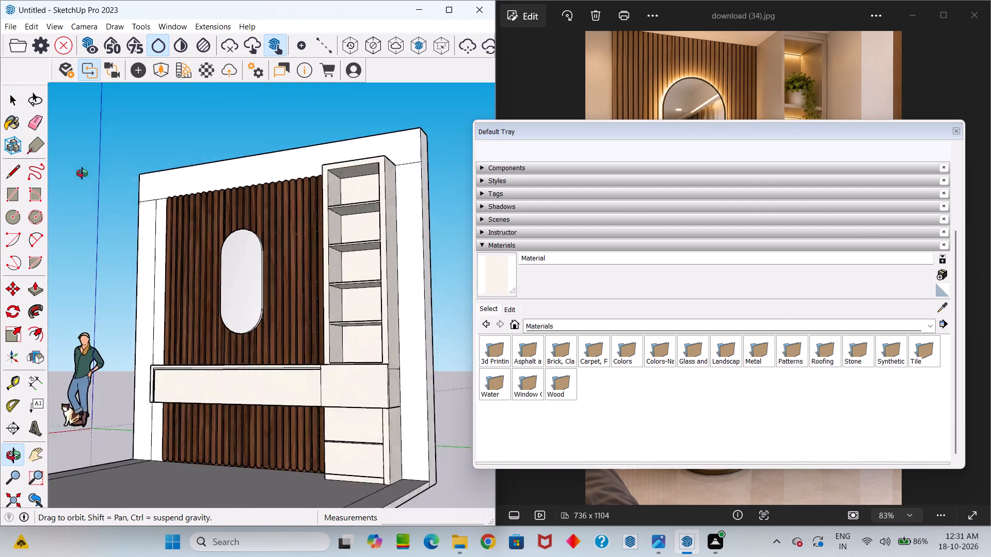
middle_drag(82, 173, 66, 36)
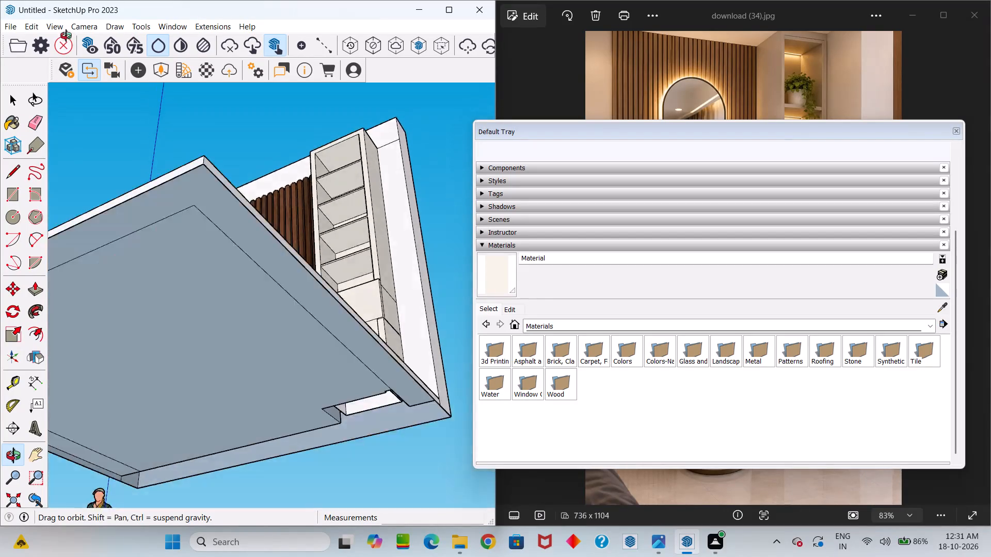
middle_drag(66, 36, 42, 0)
middle_drag(283, 335, 276, 161)
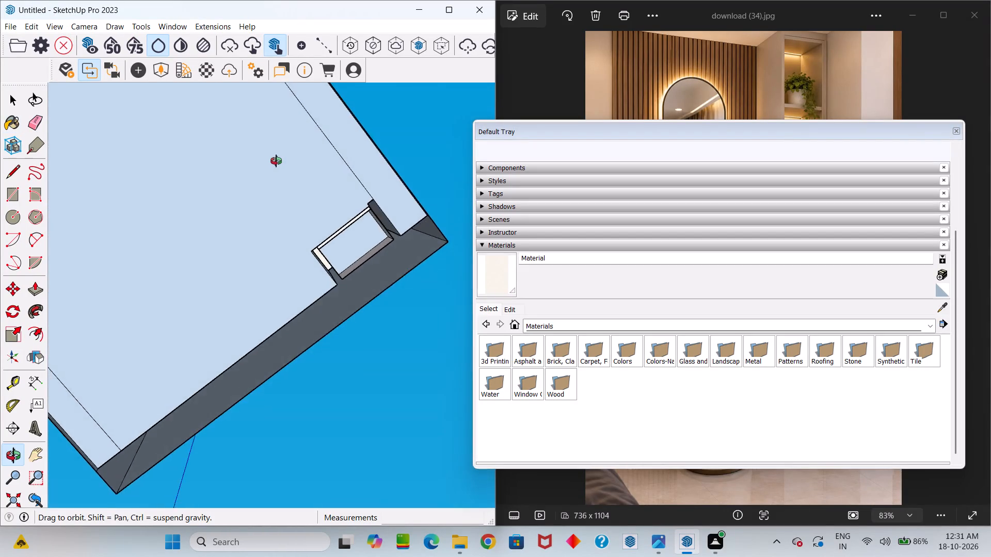
middle_drag(276, 161, 211, 191)
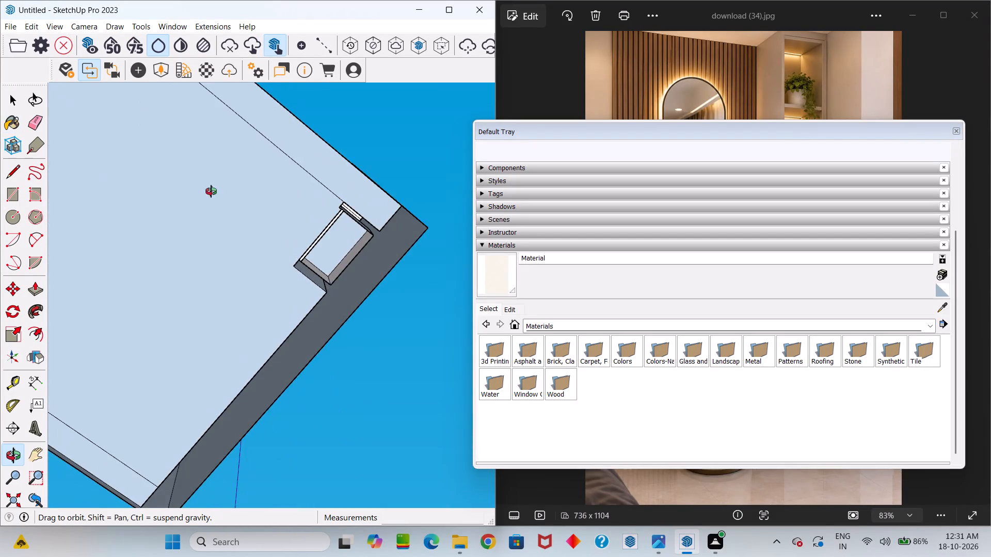
middle_drag(211, 191, 399, 158)
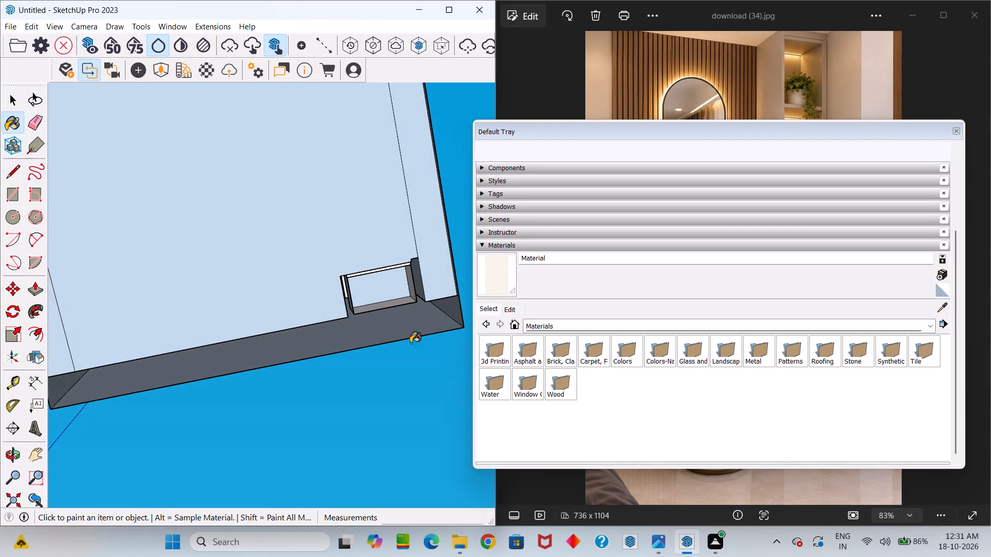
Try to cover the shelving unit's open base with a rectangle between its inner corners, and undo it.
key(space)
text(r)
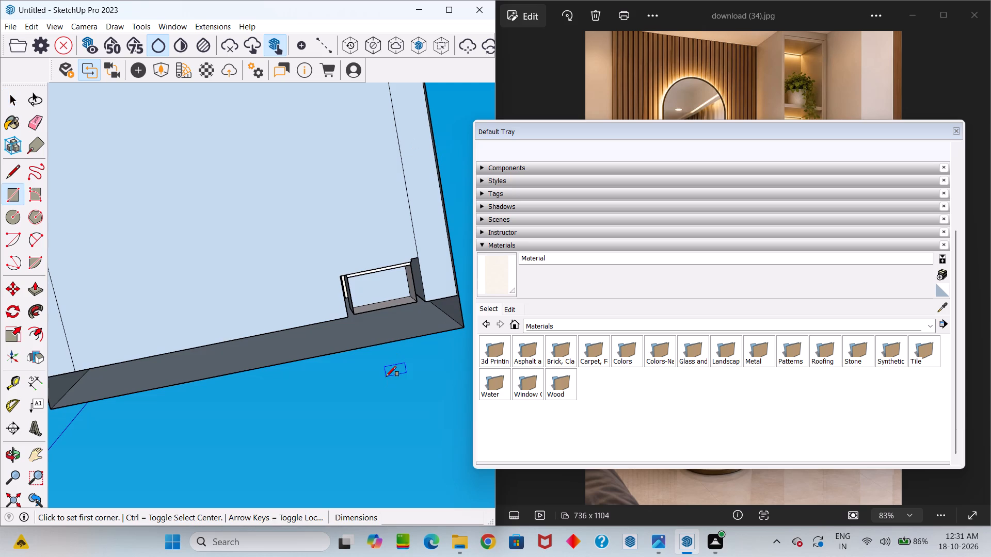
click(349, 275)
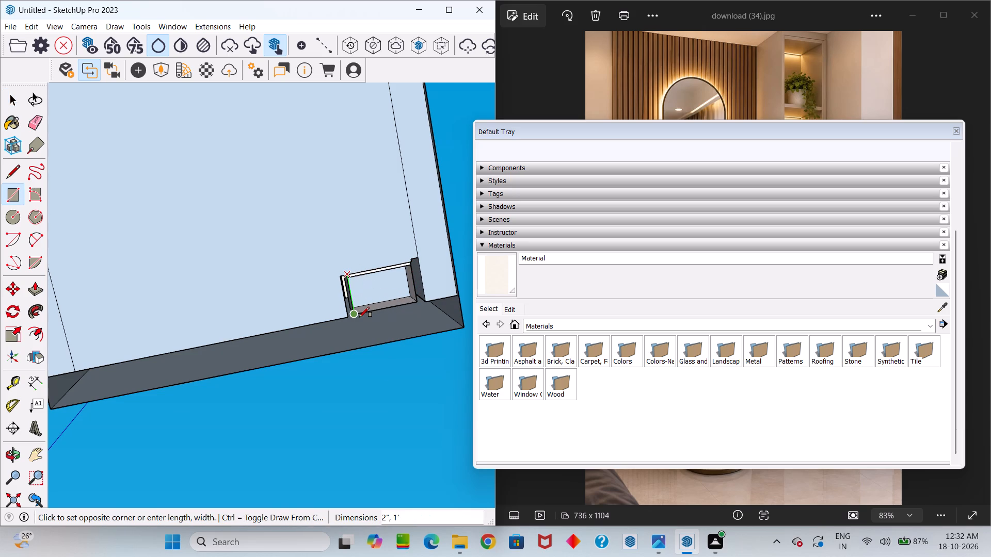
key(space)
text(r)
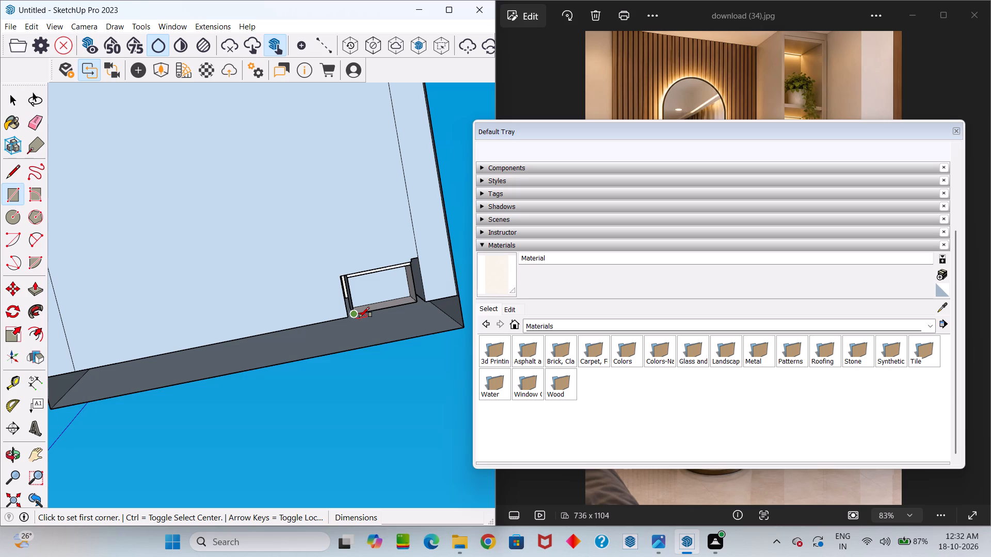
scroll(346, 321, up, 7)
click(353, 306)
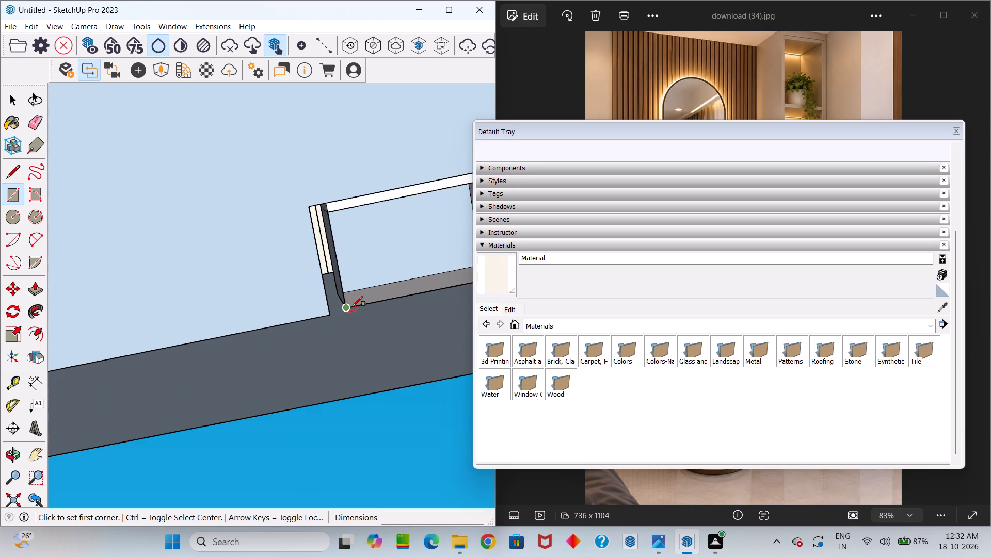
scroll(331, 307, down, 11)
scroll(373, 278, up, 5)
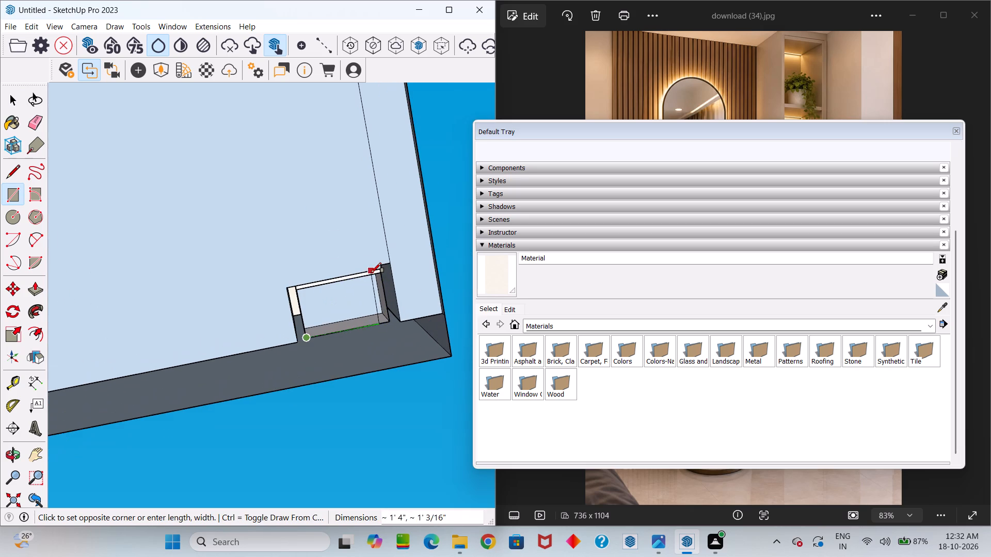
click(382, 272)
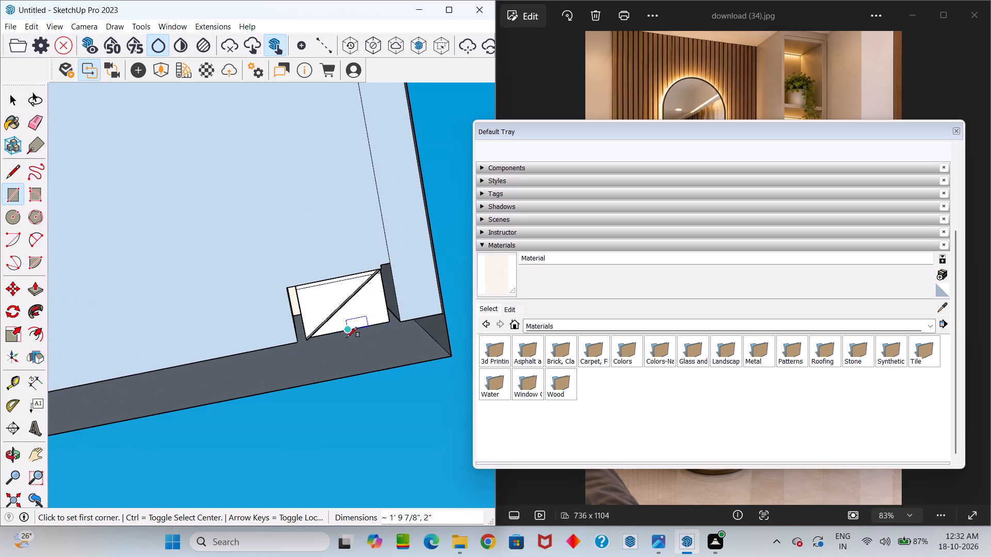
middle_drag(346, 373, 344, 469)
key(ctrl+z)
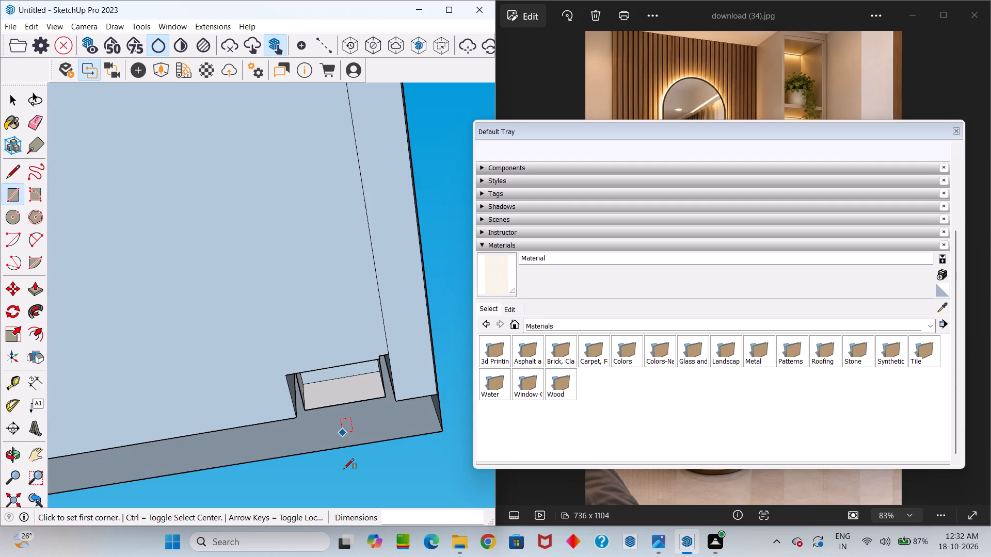
Draw a rectangle across opposite corners of the shelving unit's open base to close it from below.
middle_drag(369, 429, 324, 339)
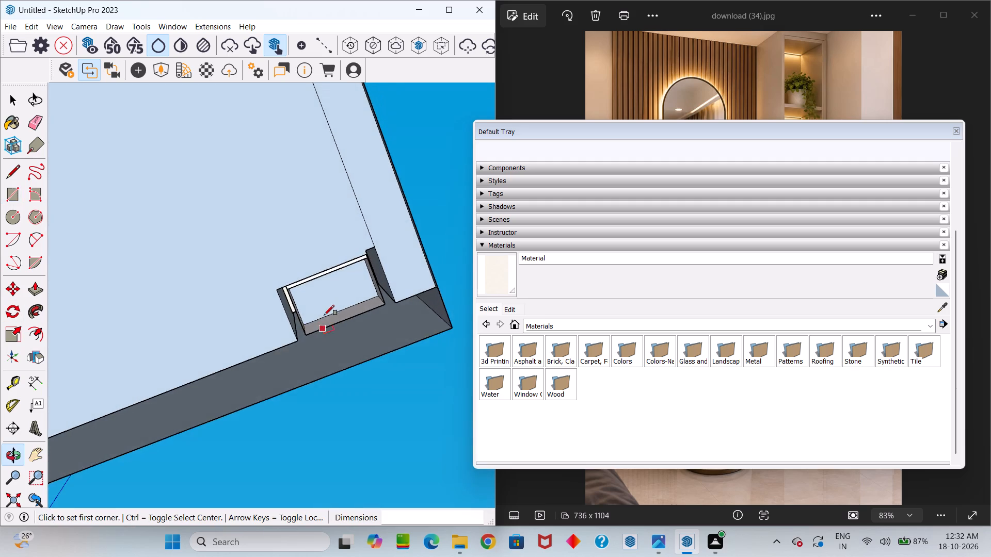
scroll(322, 311, up, 3)
click(297, 345)
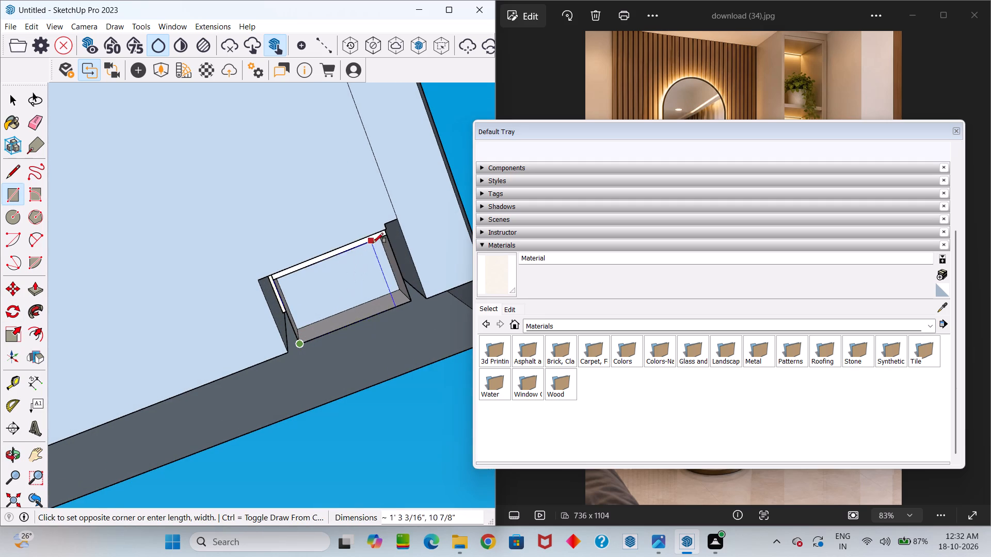
click(387, 237)
Close the cutout in the floor slab's underside with a rectangle about 1' 10 1/4" by 1' 13/16".
scroll(377, 309, down, 5)
middle_drag(371, 322, 372, 346)
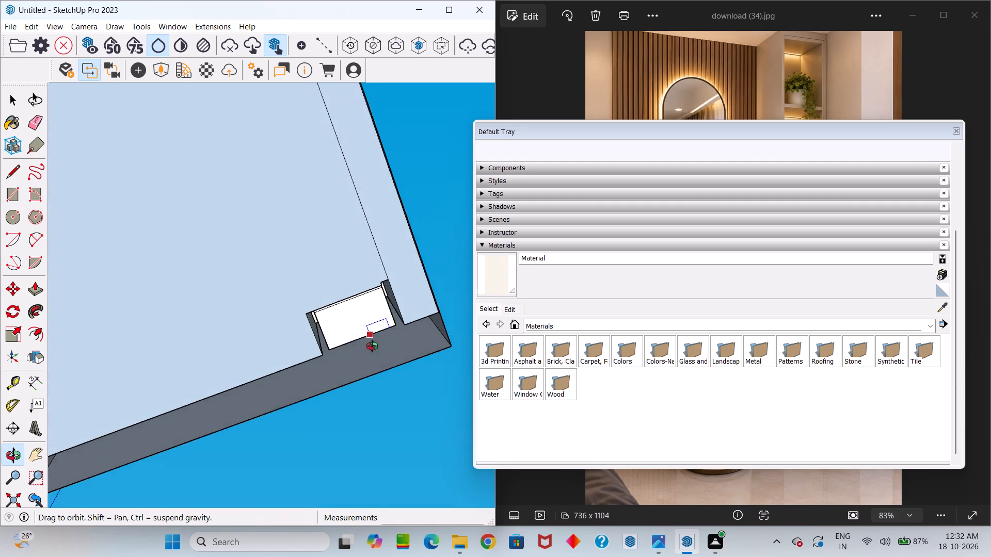
middle_drag(372, 346, 337, 318)
click(324, 333)
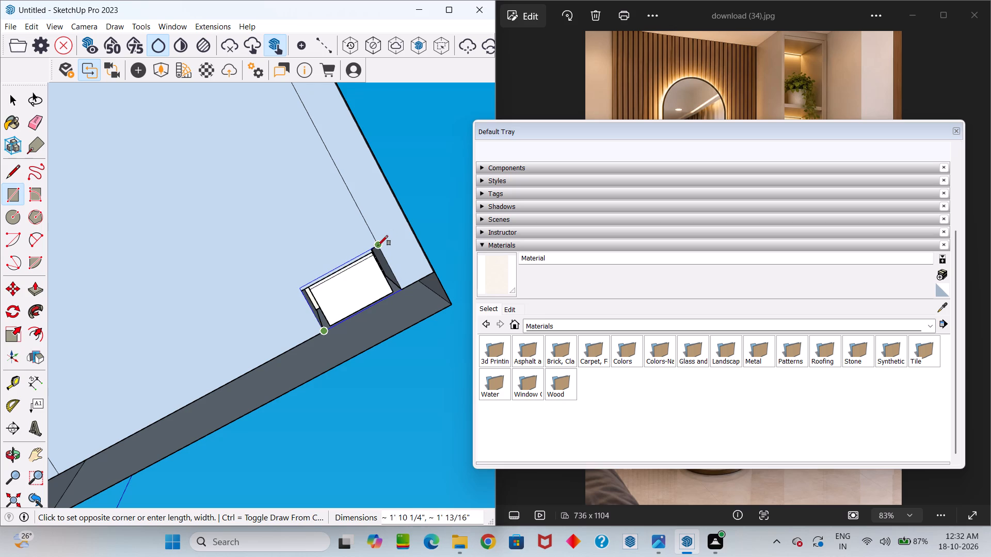
click(377, 245)
Examine the vanity wall from the front, and the shelves, counter and drawers up close from both sides.
scroll(354, 298, down, 1)
middle_drag(351, 331, 431, 556)
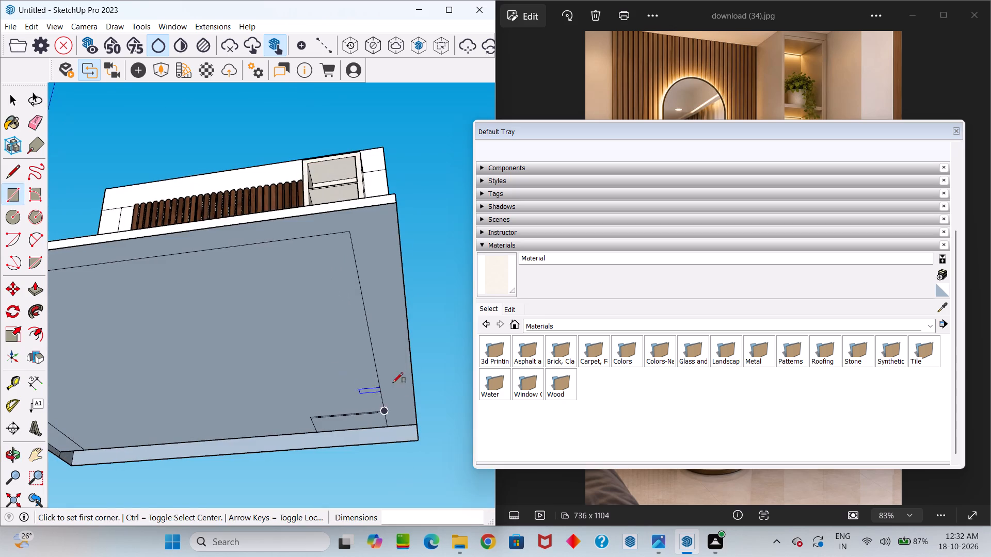
middle_drag(395, 374, 442, 556)
key(space)
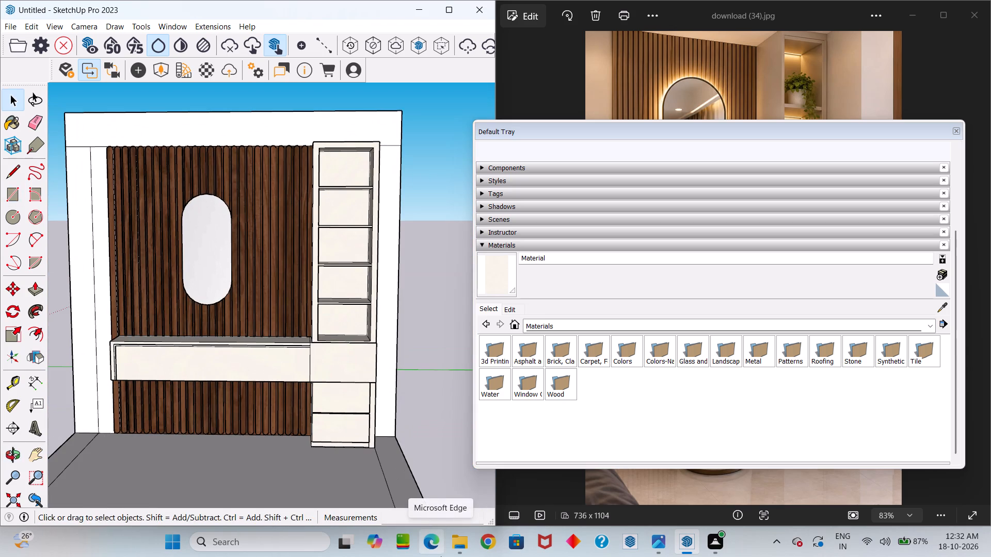
scroll(360, 521, up, 5)
scroll(328, 442, up, 5)
middle_drag(329, 432, 480, 514)
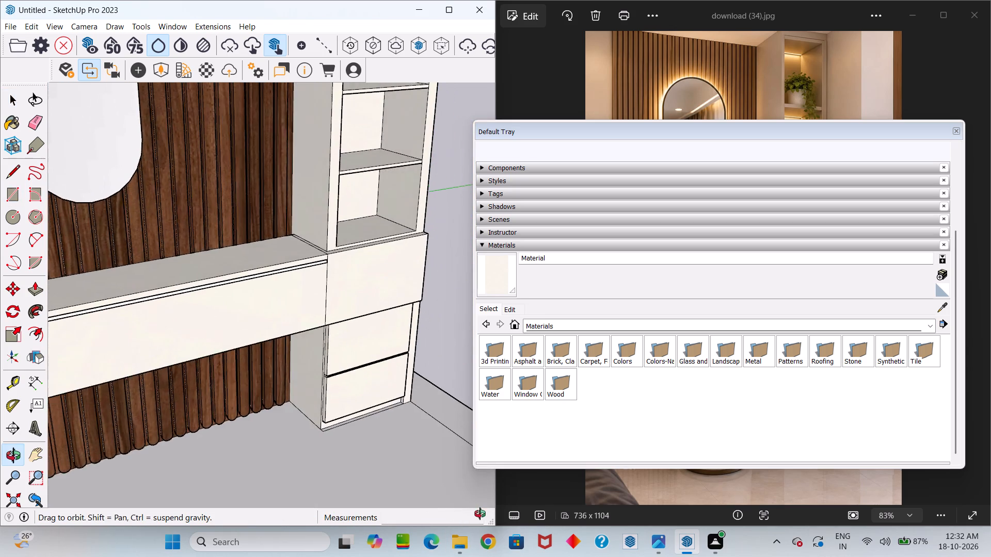
middle_drag(480, 514, 266, 512)
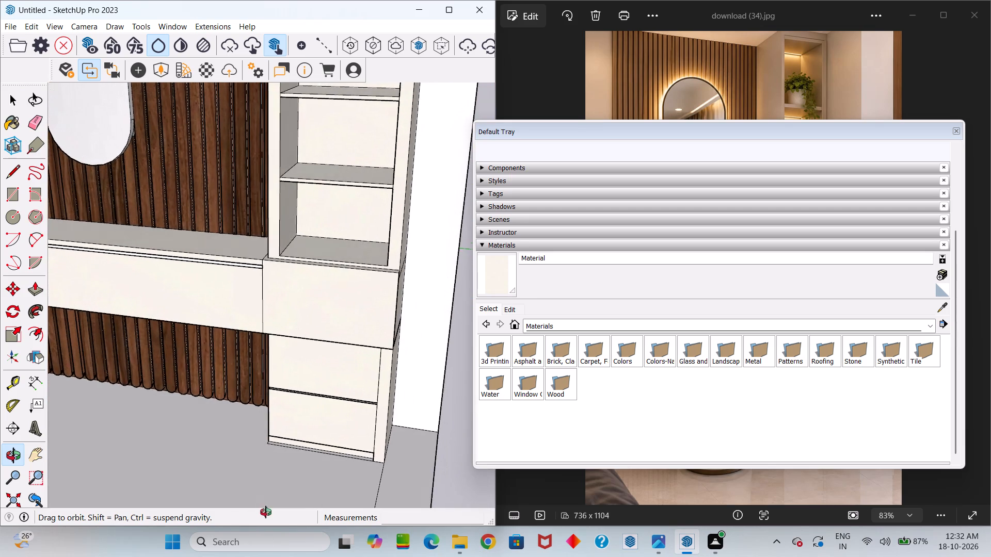
Compare the whole vanity wall from the front with the reference photo.
middle_drag(266, 512, 273, 531)
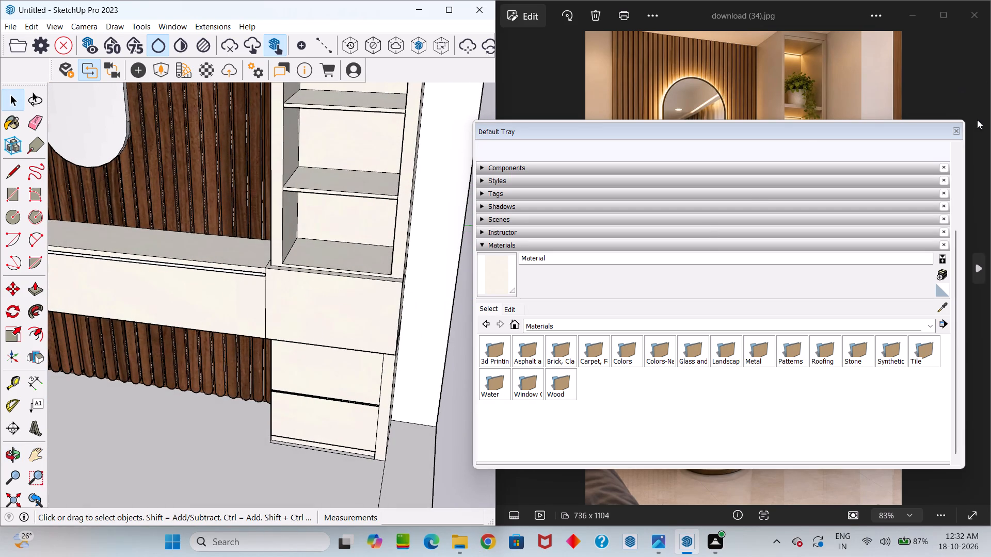
click(955, 129)
scroll(640, 268, down, 6)
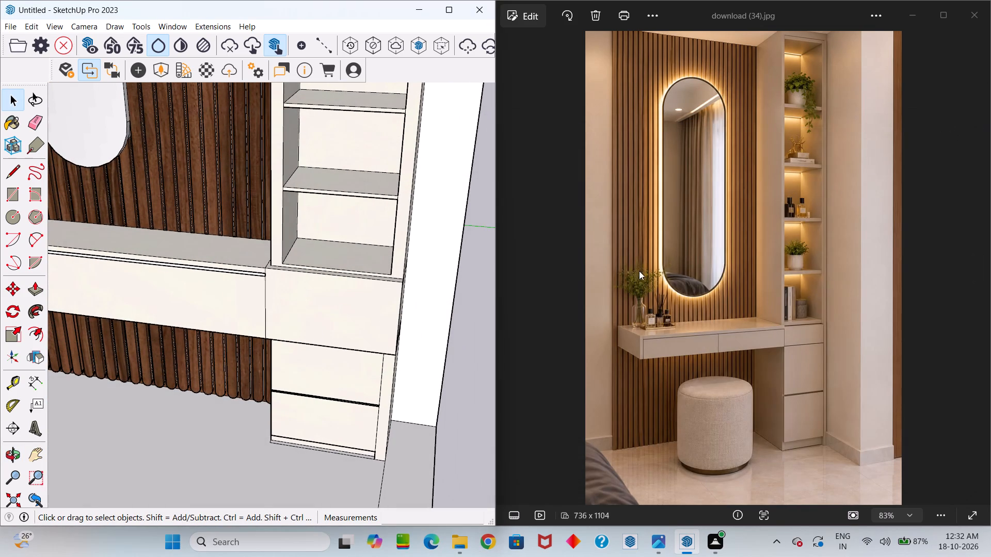
scroll(505, 337, down, 13)
middle_drag(383, 353, 385, 260)
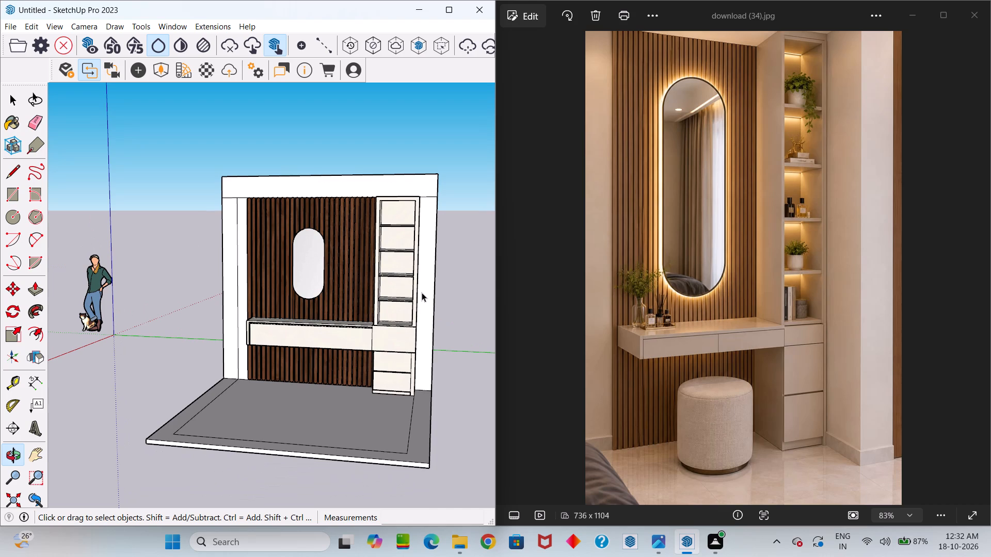
scroll(385, 258, up, 4)
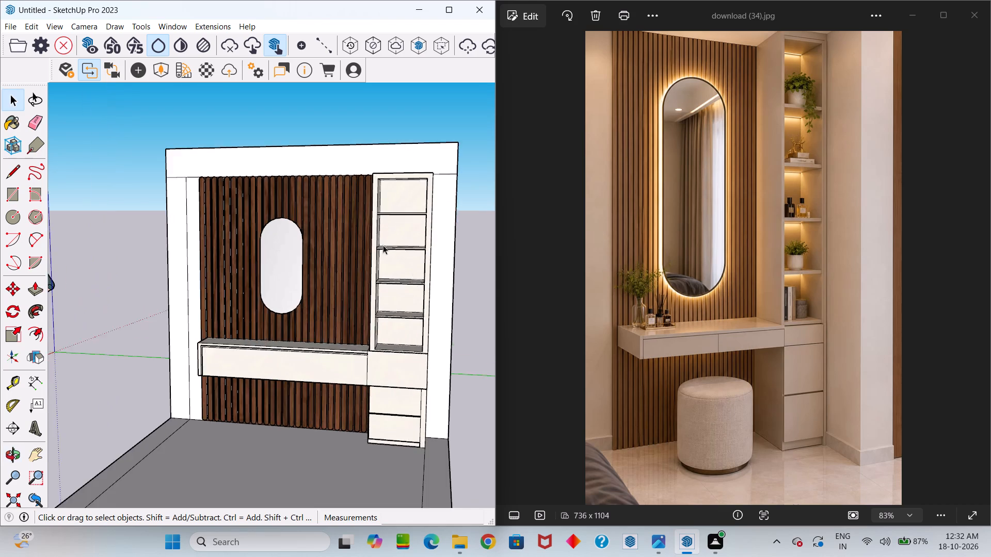
middle_drag(392, 260, 350, 261)
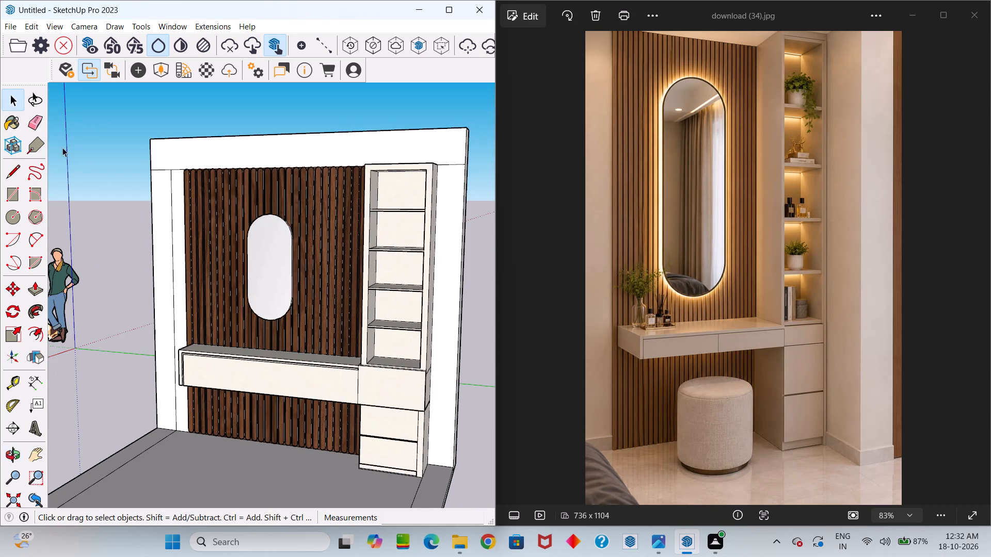
Paint the side columns and top beam framing the fluted wall with the current cream material.
click(10, 120)
click(510, 281)
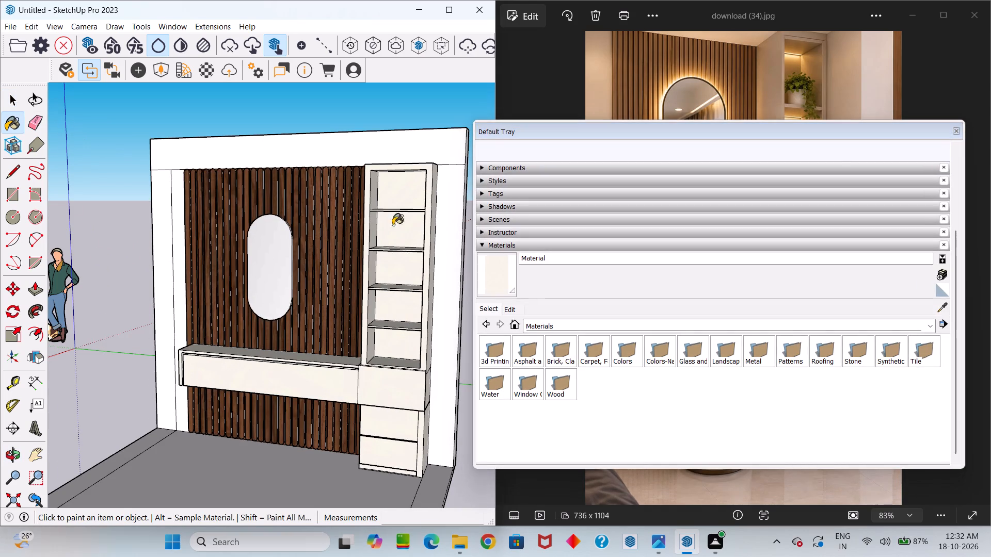
scroll(252, 190, up, 4)
click(145, 196)
scroll(150, 200, down, 10)
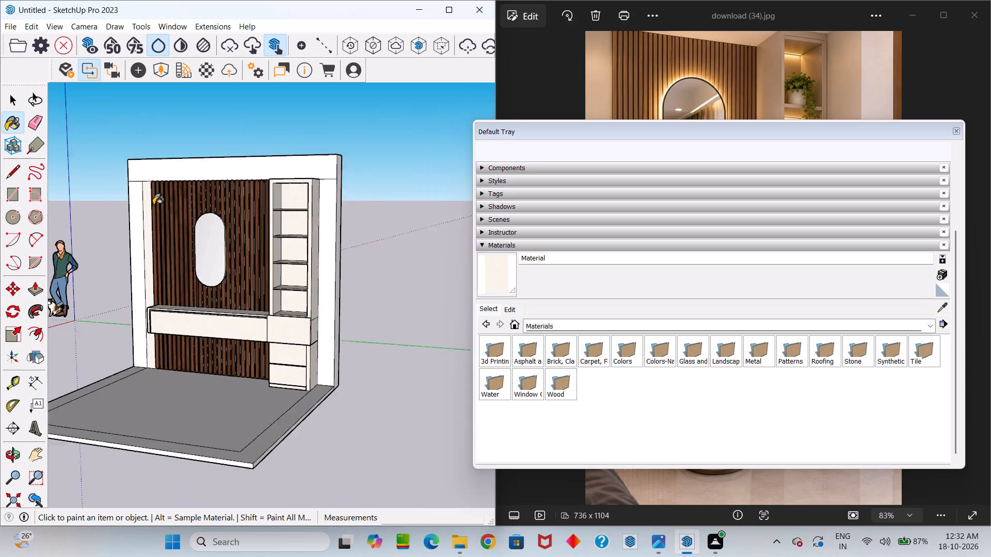
scroll(153, 205, down, 2)
middle_drag(162, 280, 280, 385)
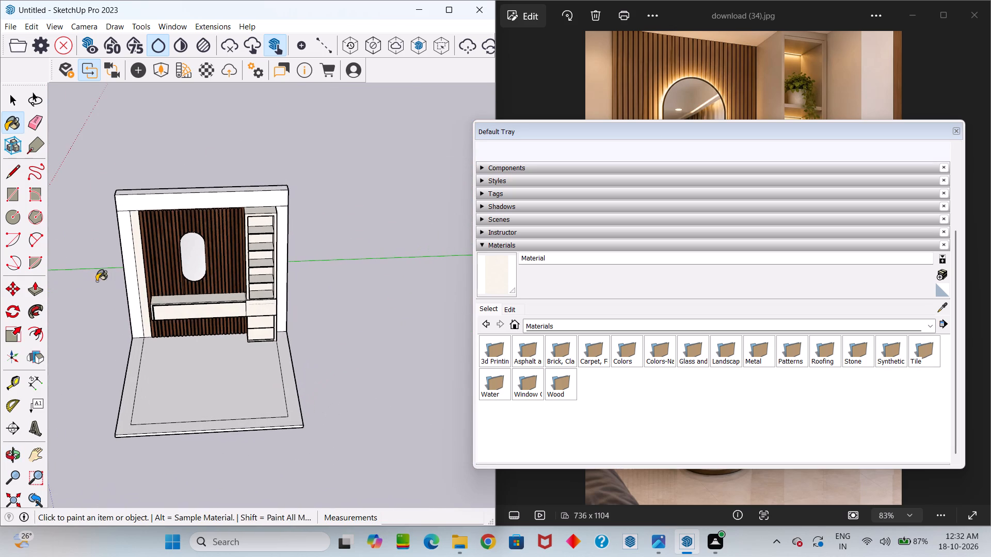
click(282, 234)
click(123, 225)
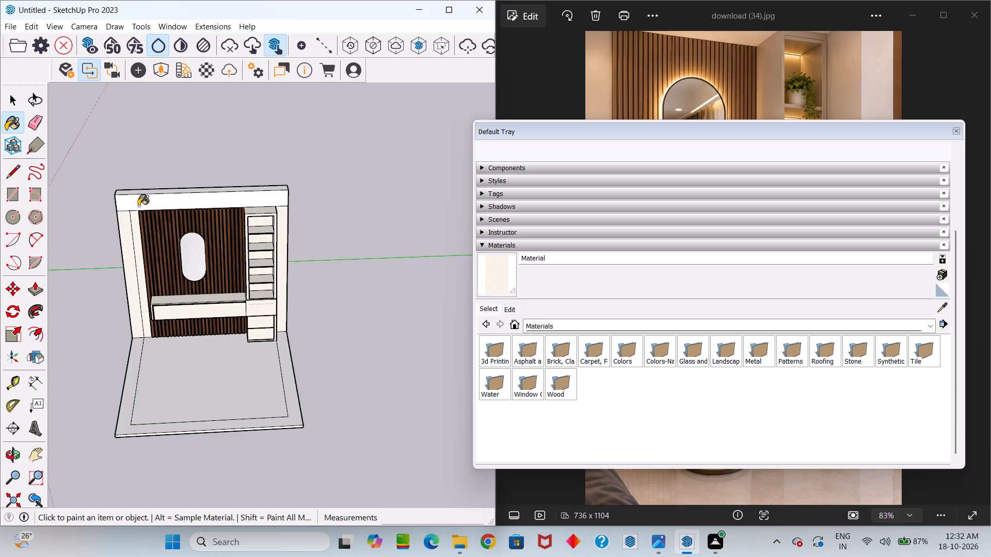
click(138, 206)
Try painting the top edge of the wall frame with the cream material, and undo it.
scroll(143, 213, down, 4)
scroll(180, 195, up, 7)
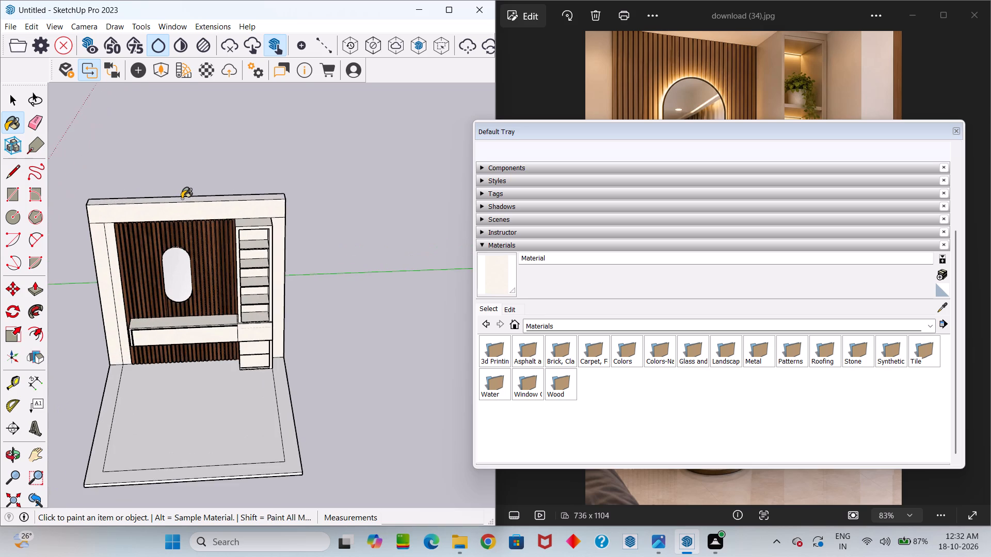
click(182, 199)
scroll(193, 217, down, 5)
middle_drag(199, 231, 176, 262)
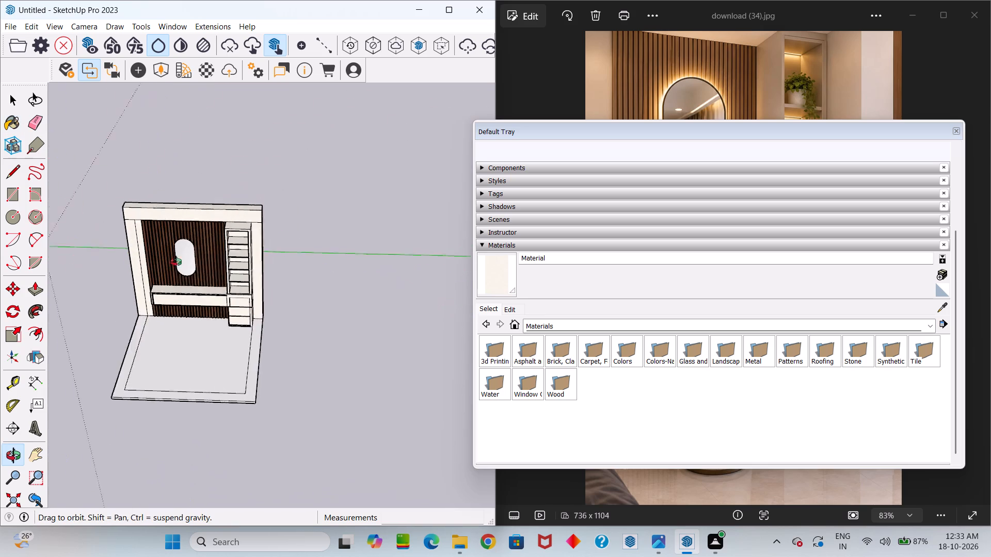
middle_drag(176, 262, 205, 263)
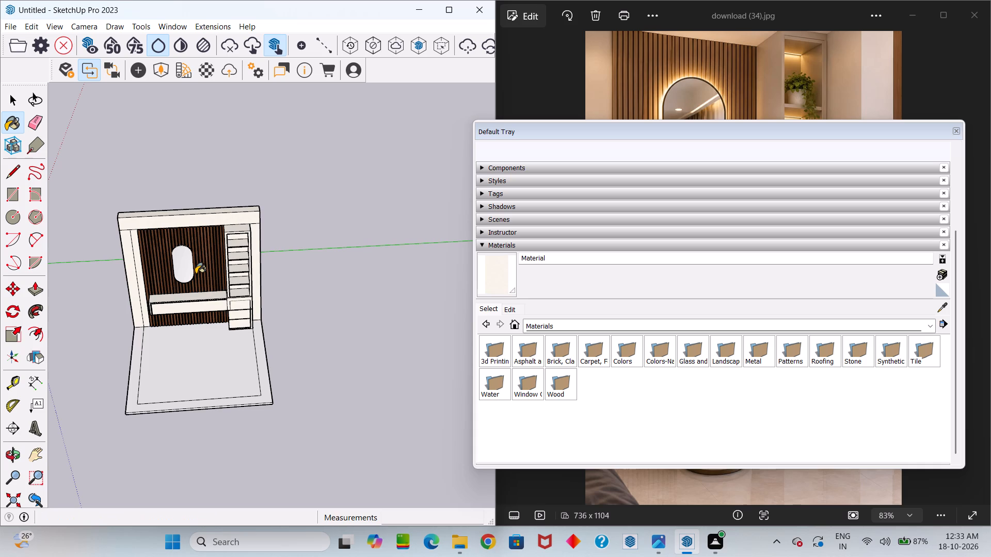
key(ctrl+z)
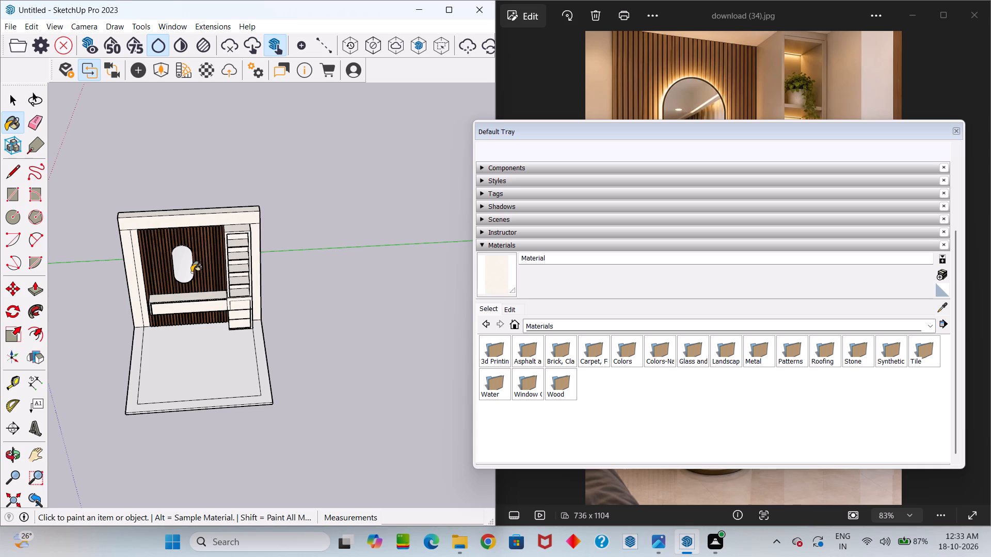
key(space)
Examine the vanity wall, shelving unit, counter and floor from above and from the front.
scroll(278, 389, down, 5)
middle_drag(280, 396, 280, 397)
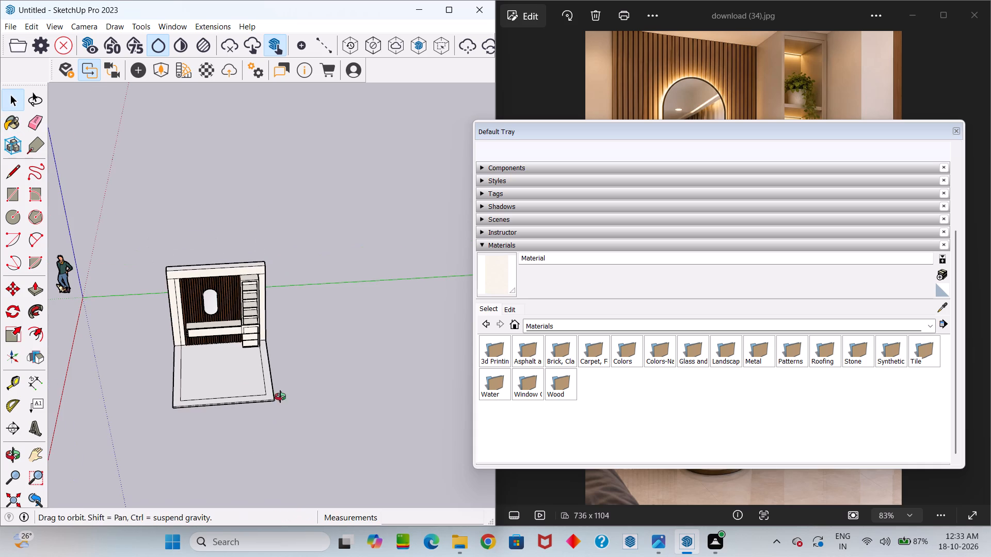
middle_drag(280, 397, 309, 437)
drag(280, 398, 317, 447)
scroll(309, 437, up, 12)
middle_drag(296, 431, 314, 474)
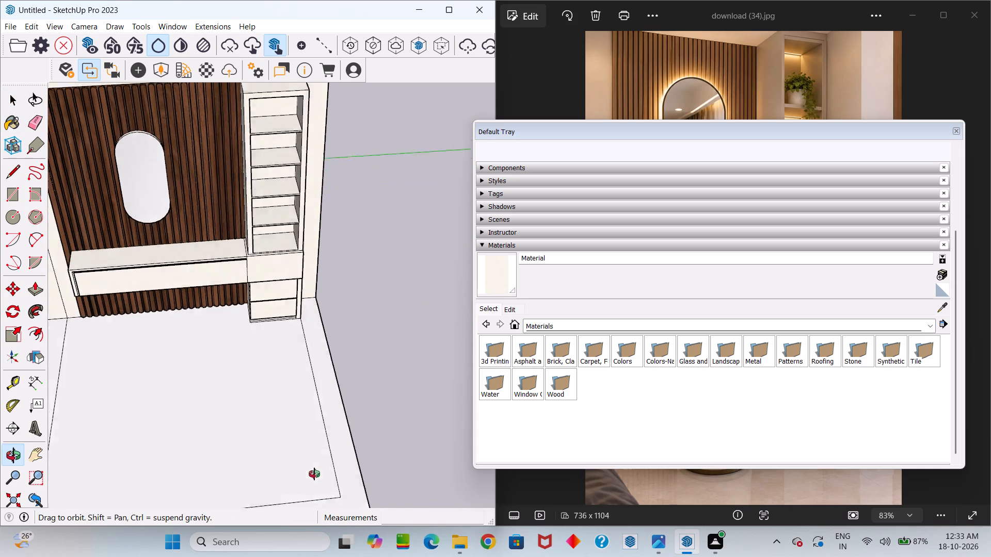
middle_drag(314, 474, 415, 478)
drag(342, 466, 446, 453)
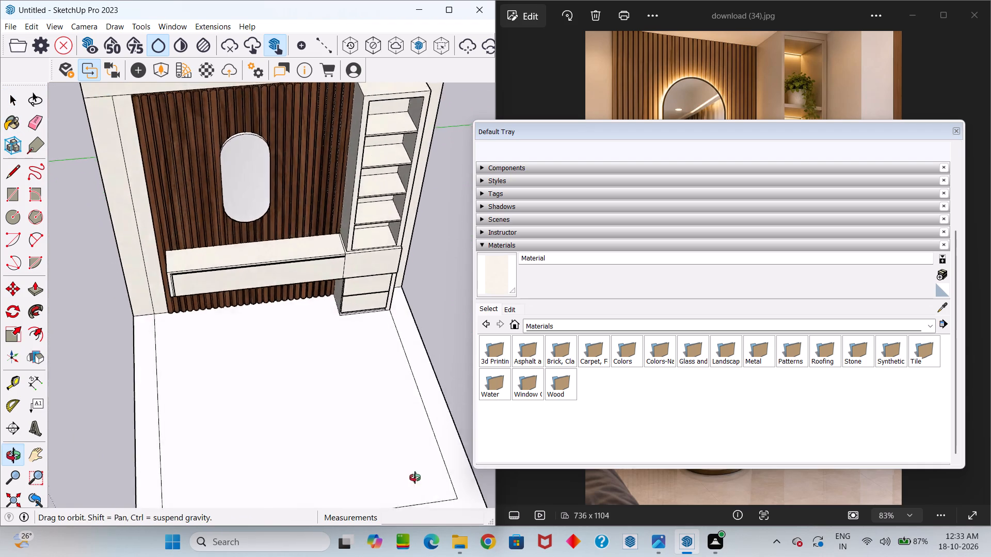
middle_drag(415, 478, 325, 469)
scroll(327, 469, down, 3)
middle_drag(337, 461, 343, 407)
drag(337, 461, 334, 431)
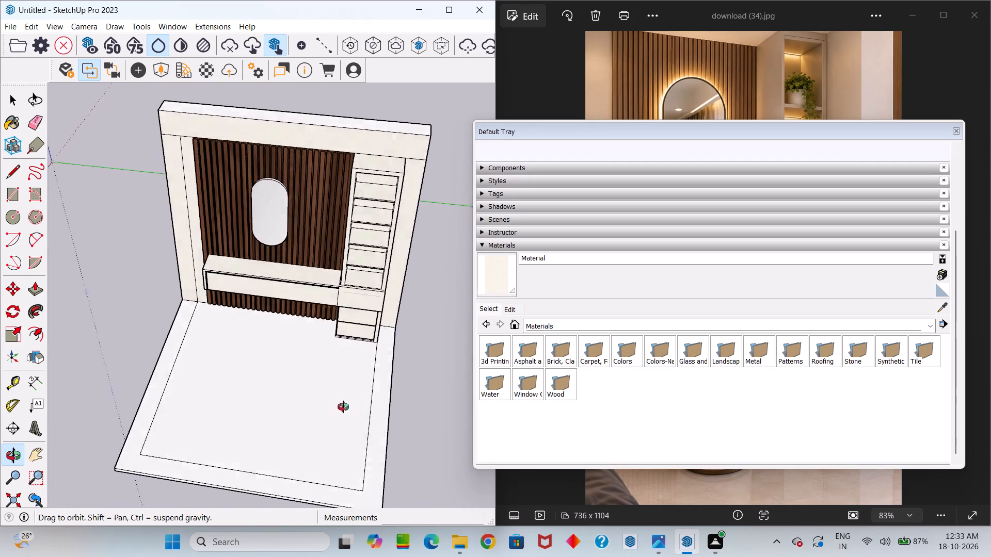
middle_drag(343, 407, 377, 326)
drag(349, 330, 373, 411)
scroll(371, 328, up, 5)
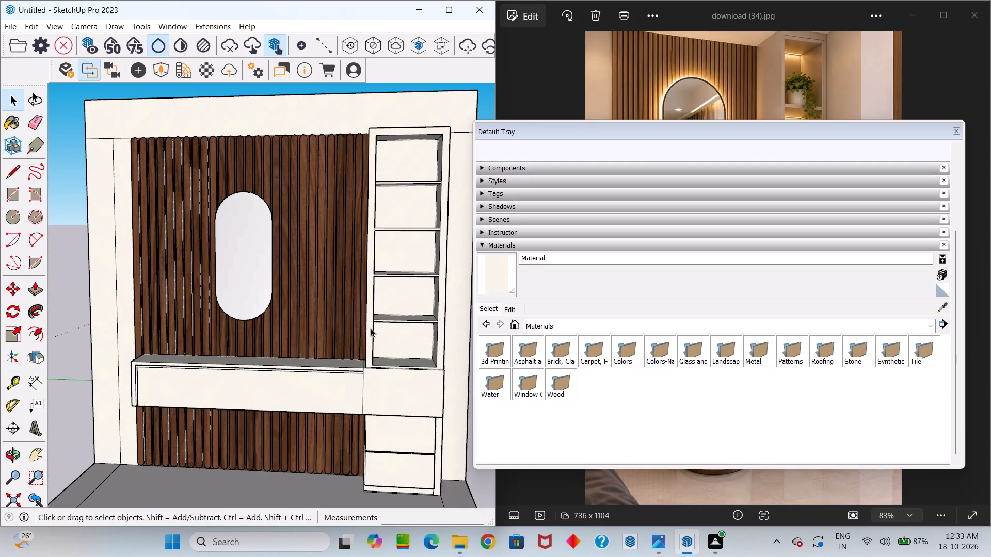
Inspect the fluted panel, mirror and counter up close, and compare the full wall with the reference photo.
scroll(357, 322, up, 5)
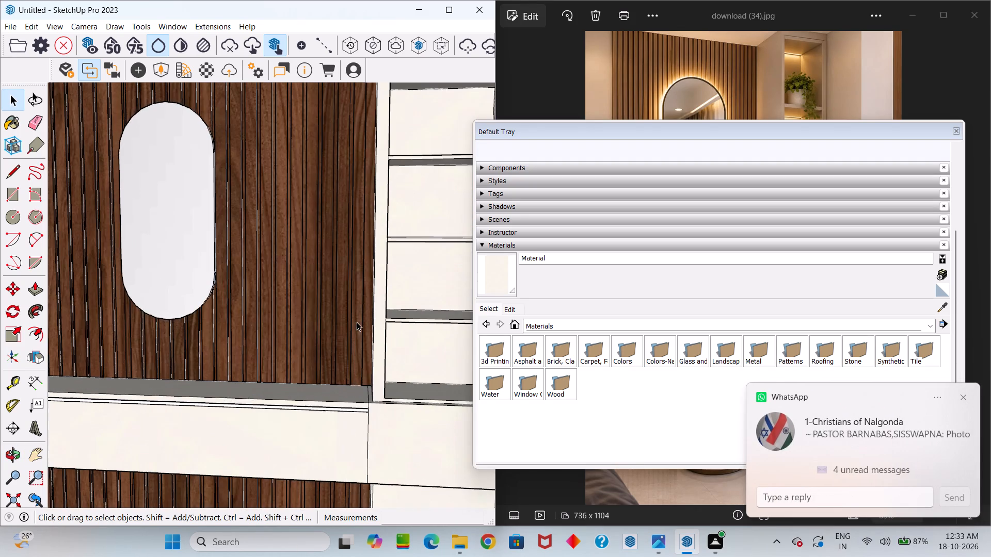
scroll(327, 328, down, 5)
middle_drag(292, 307, 294, 341)
middle_drag(299, 358, 310, 411)
middle_drag(331, 462, 353, 476)
middle_drag(266, 302, 309, 339)
middle_drag(325, 342, 345, 350)
scroll(296, 284, up, 3)
middle_drag(282, 330, 354, 327)
drag(279, 327, 354, 327)
middle_drag(354, 327, 237, 319)
scroll(237, 326, up, 1)
scroll(273, 334, down, 6)
middle_drag(270, 293, 301, 178)
scroll(299, 186, down, 5)
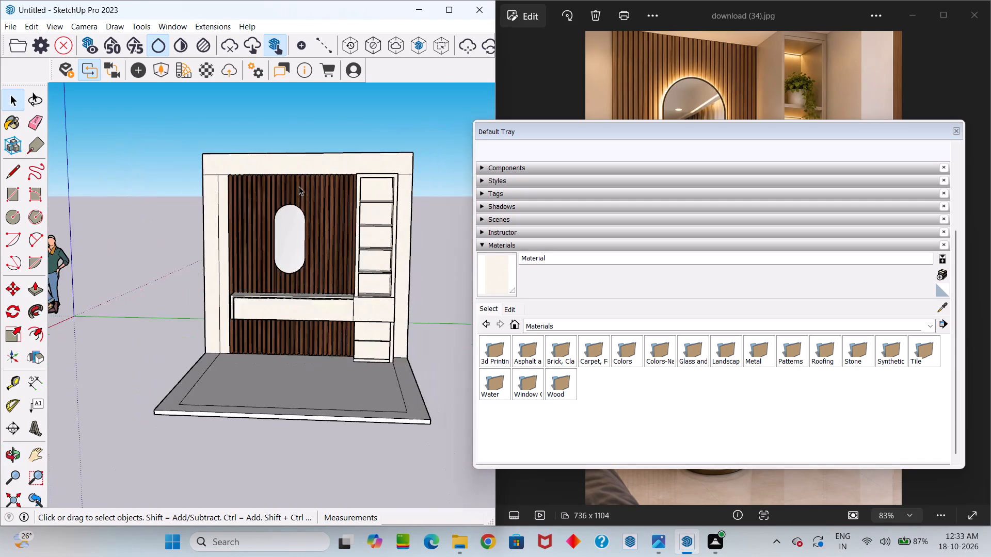
scroll(299, 186, down, 1)
scroll(302, 247, up, 9)
middle_drag(300, 264, 312, 351)
scroll(312, 350, down, 3)
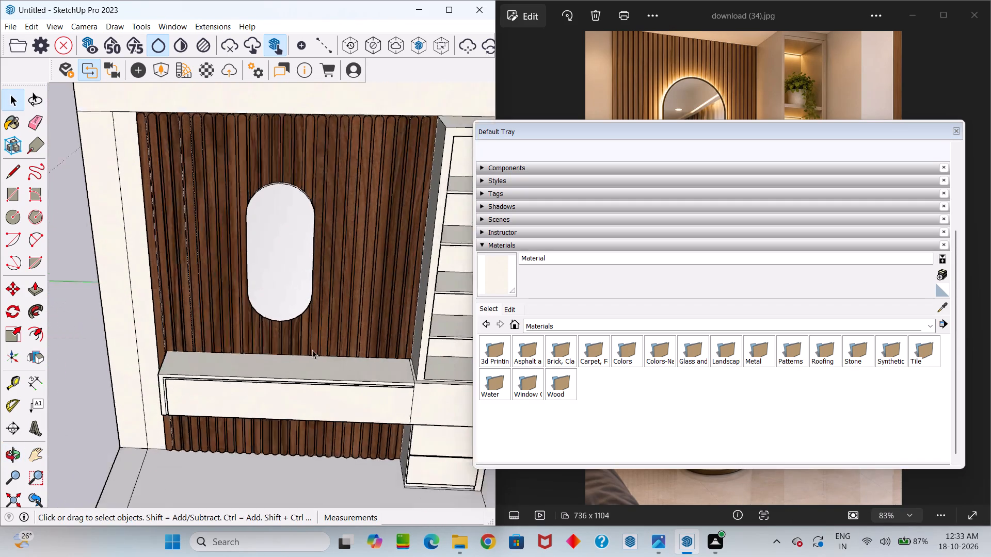
scroll(312, 350, down, 4)
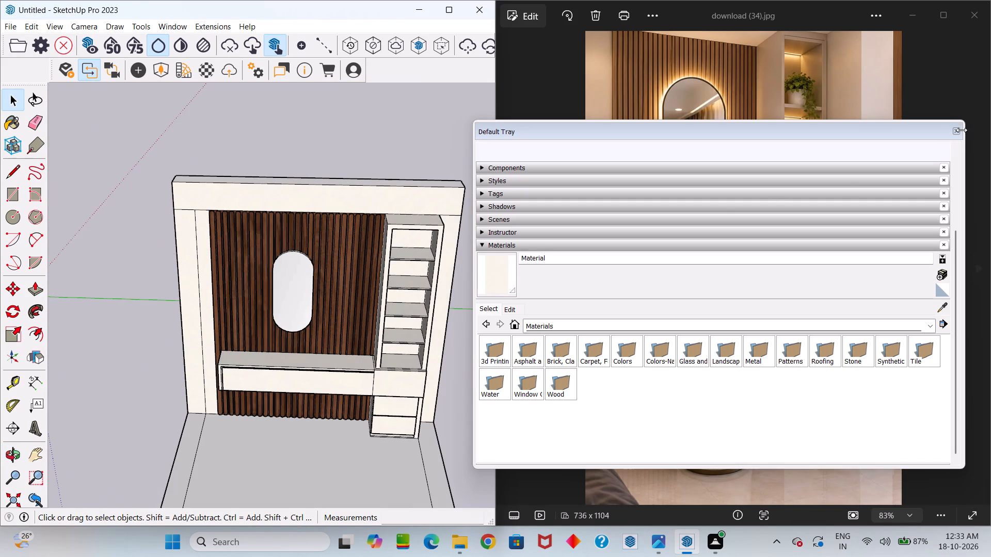
click(960, 134)
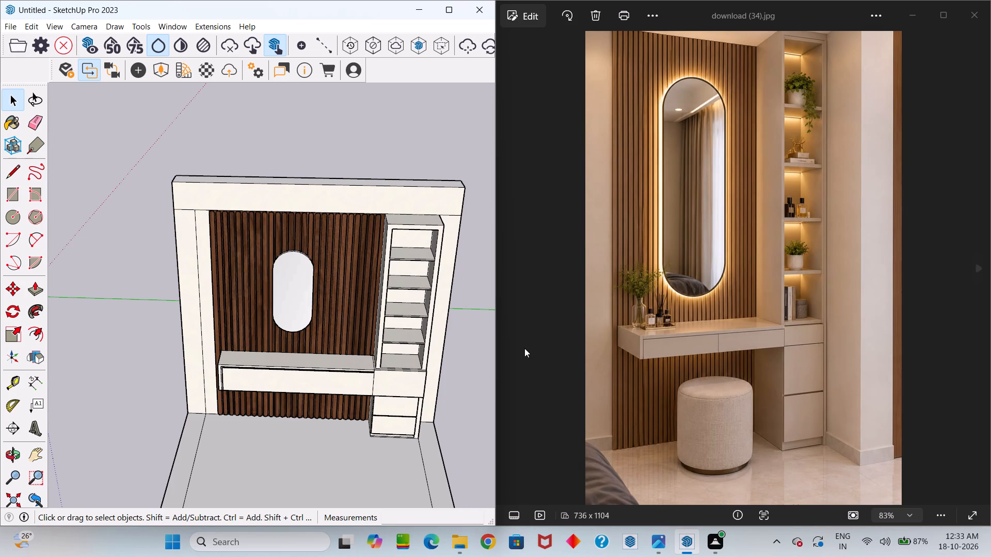
scroll(522, 348, down, 3)
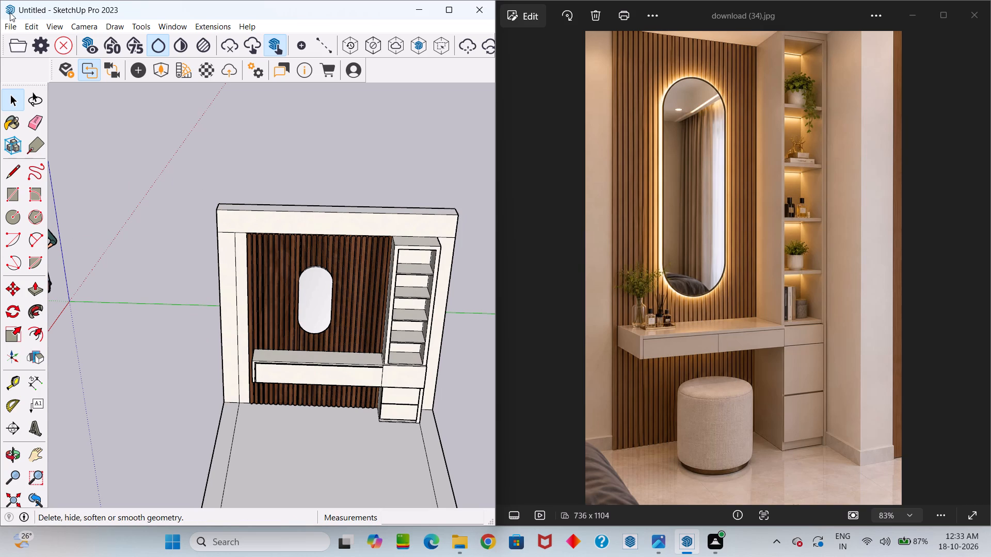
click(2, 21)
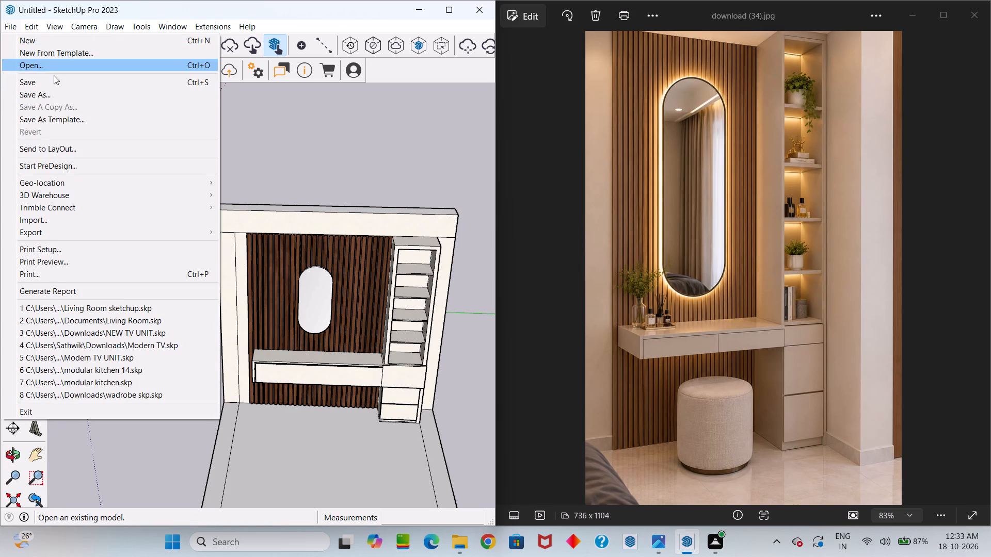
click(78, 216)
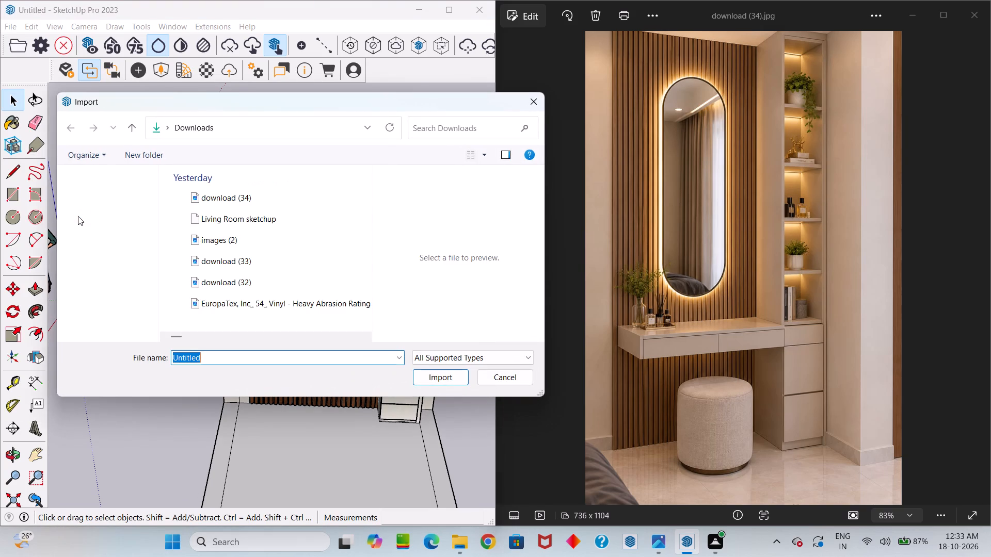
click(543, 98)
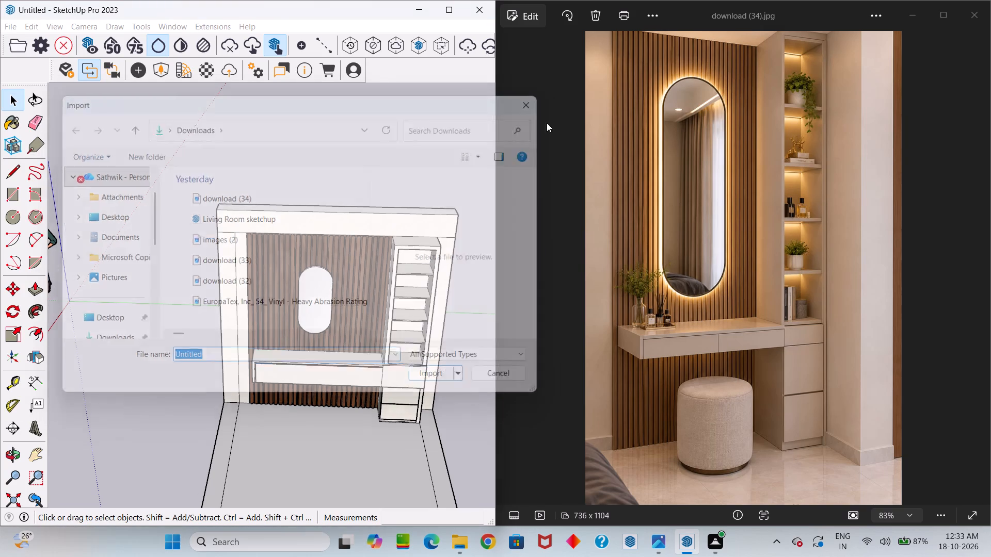
Switch to File Explorer and look through the Downloads folder for a round stool model to furnish the vanity.
click(457, 532)
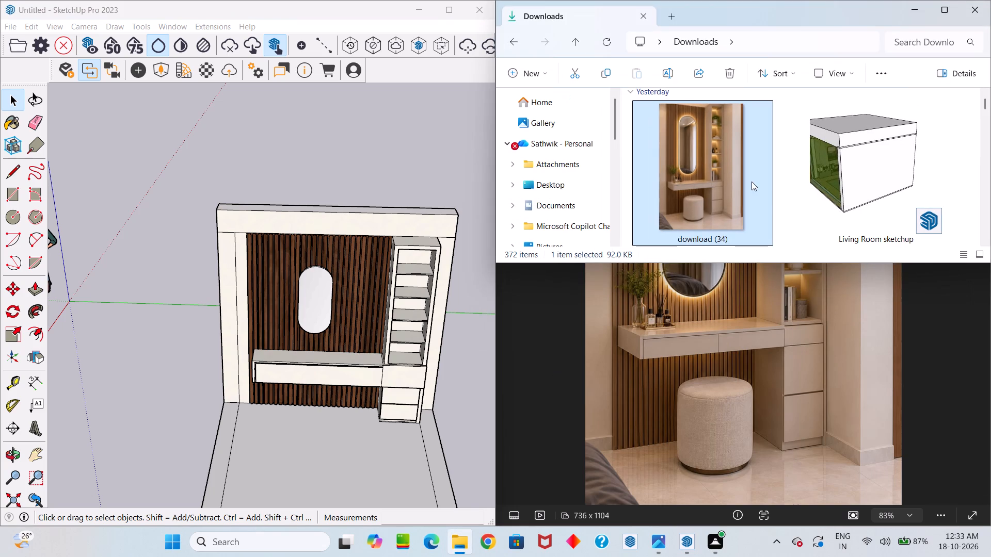
scroll(731, 200, down, 6)
scroll(731, 200, down, 20)
scroll(731, 200, down, 10)
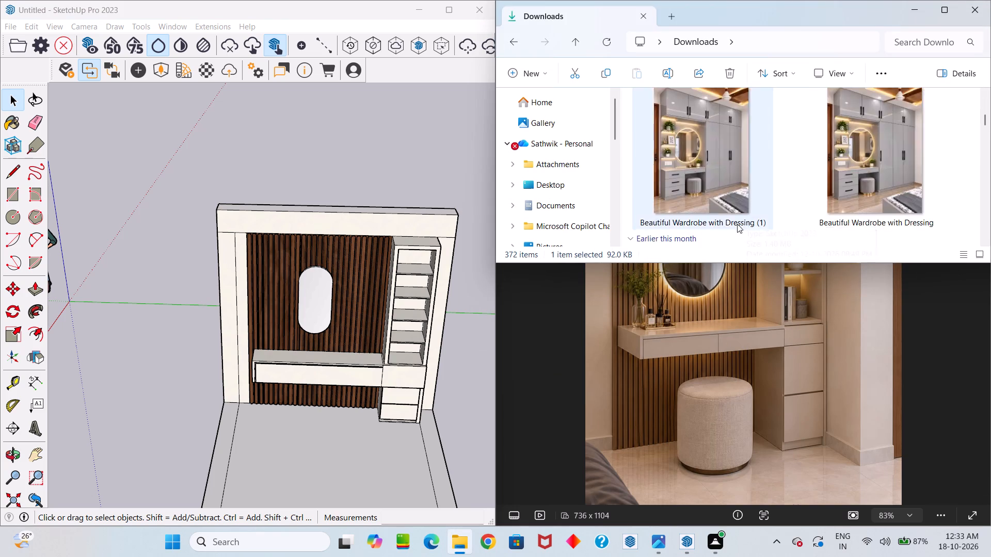
scroll(737, 224, down, 18)
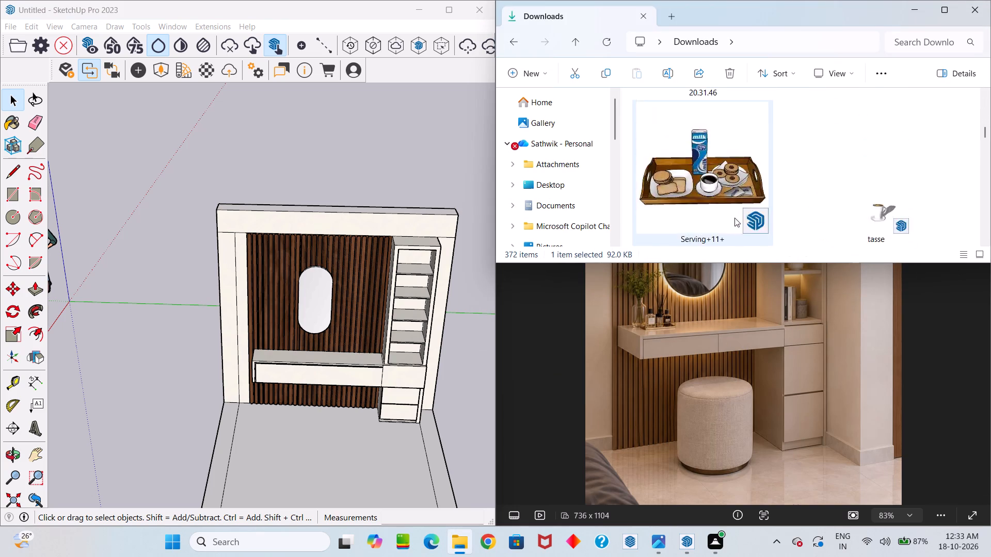
scroll(734, 218, down, 1)
click(944, 11)
scroll(764, 302, down, 4)
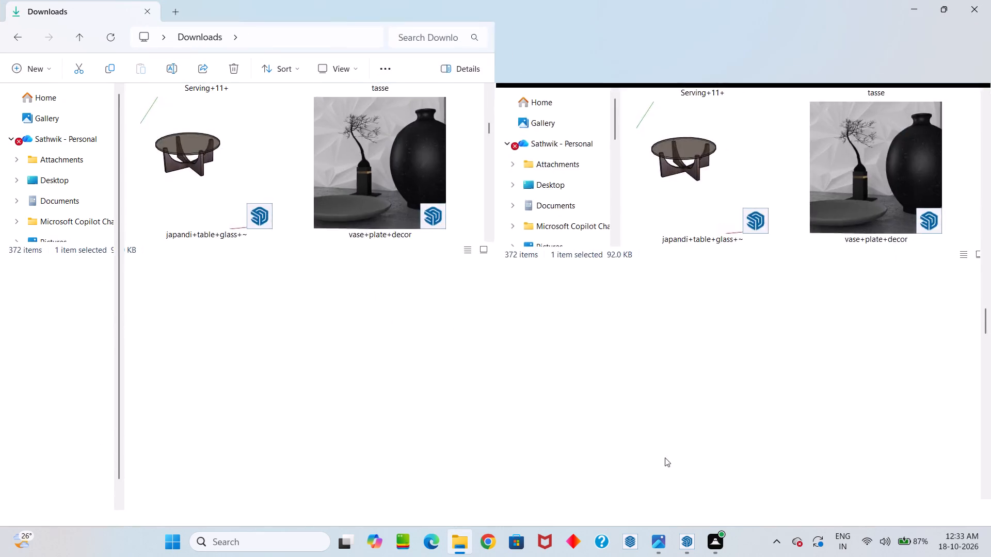
scroll(665, 457, down, 3)
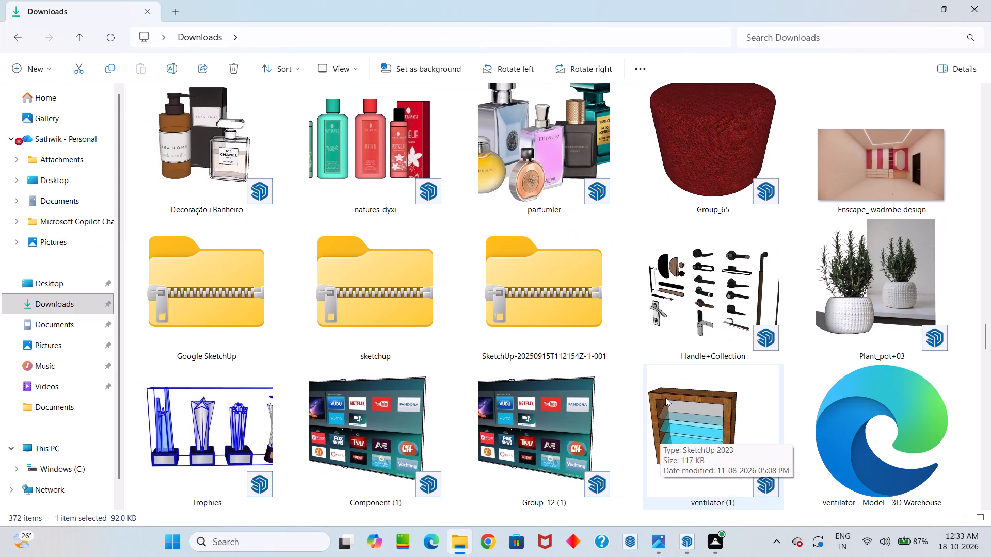
scroll(665, 398, down, 6)
scroll(661, 398, up, 1)
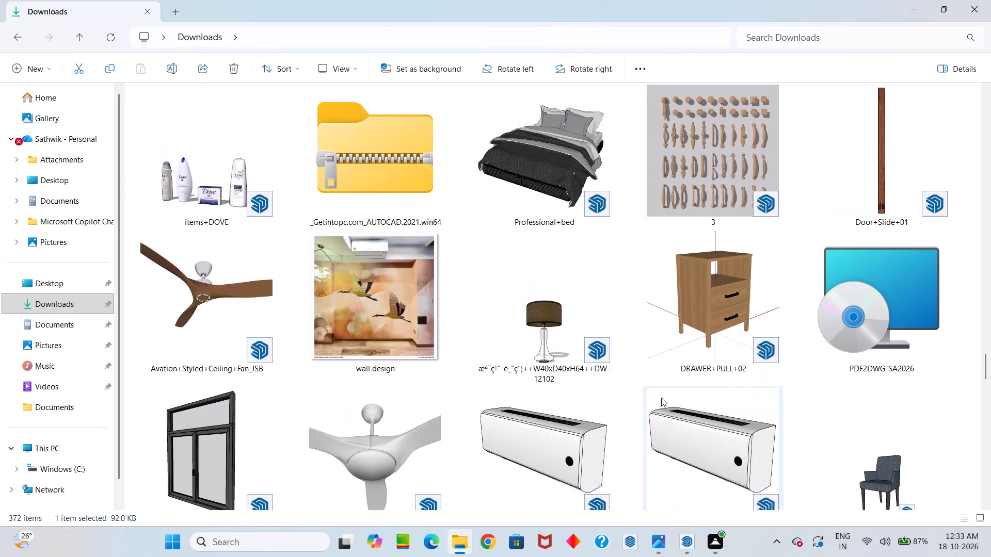
scroll(660, 393, down, 6)
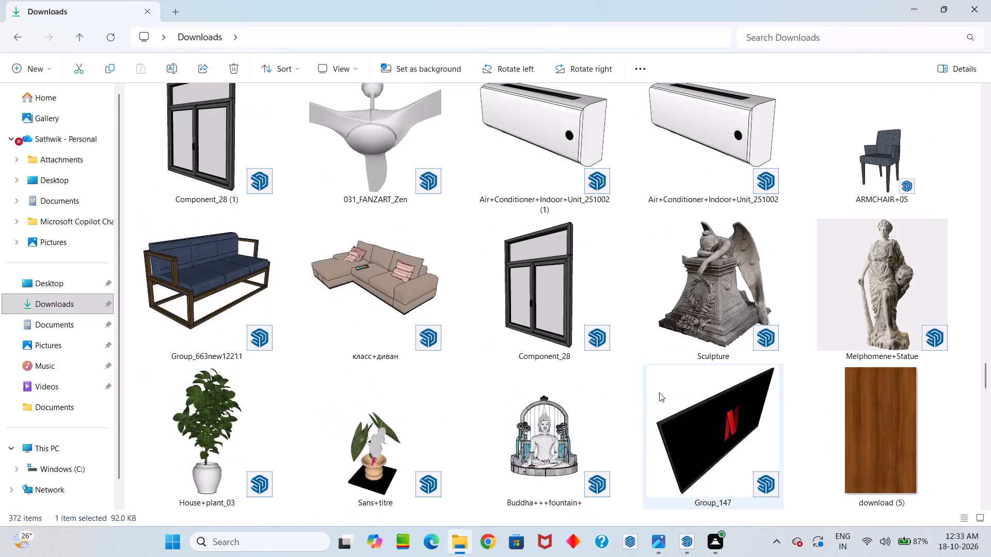
scroll(658, 392, down, 7)
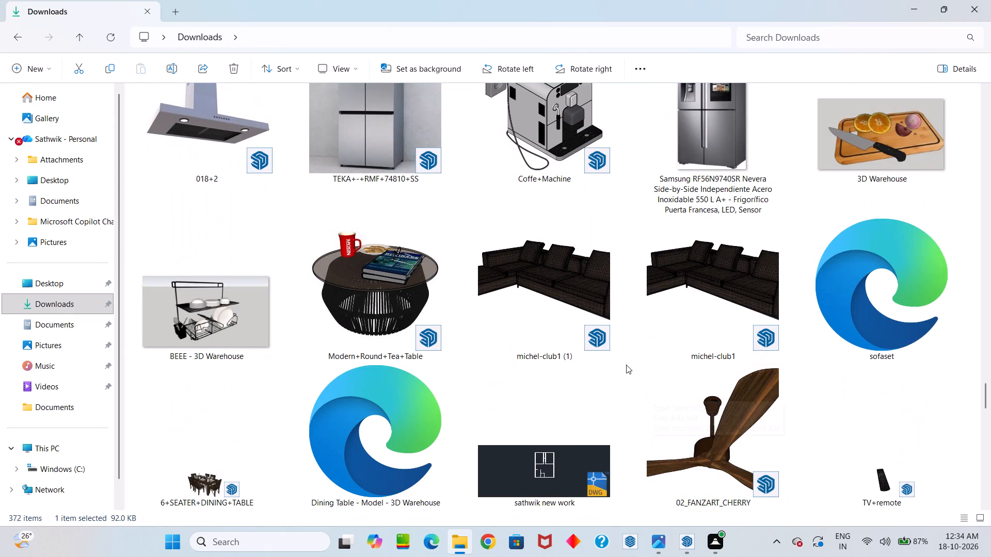
scroll(626, 365, down, 20)
scroll(626, 365, down, 16)
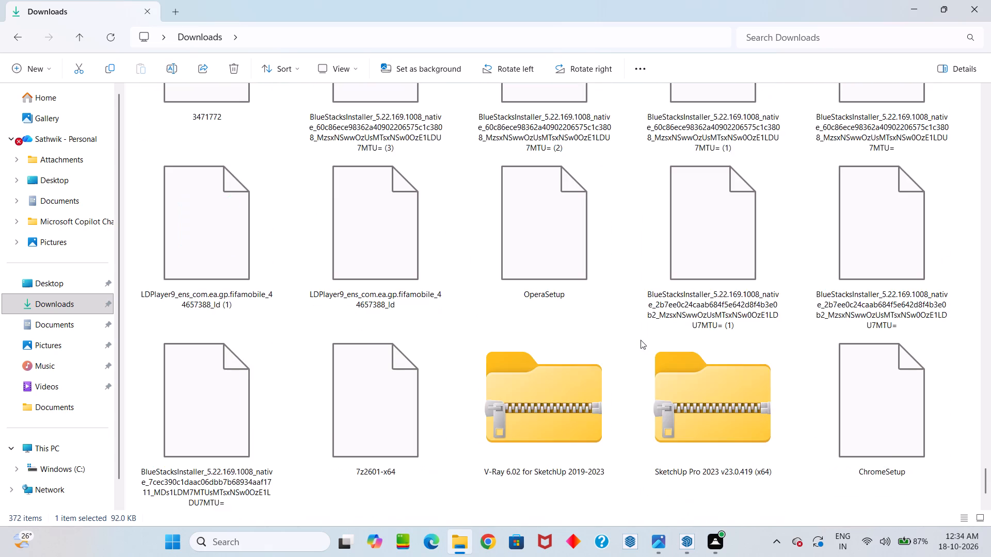
scroll(641, 340, down, 18)
scroll(648, 346, up, 6)
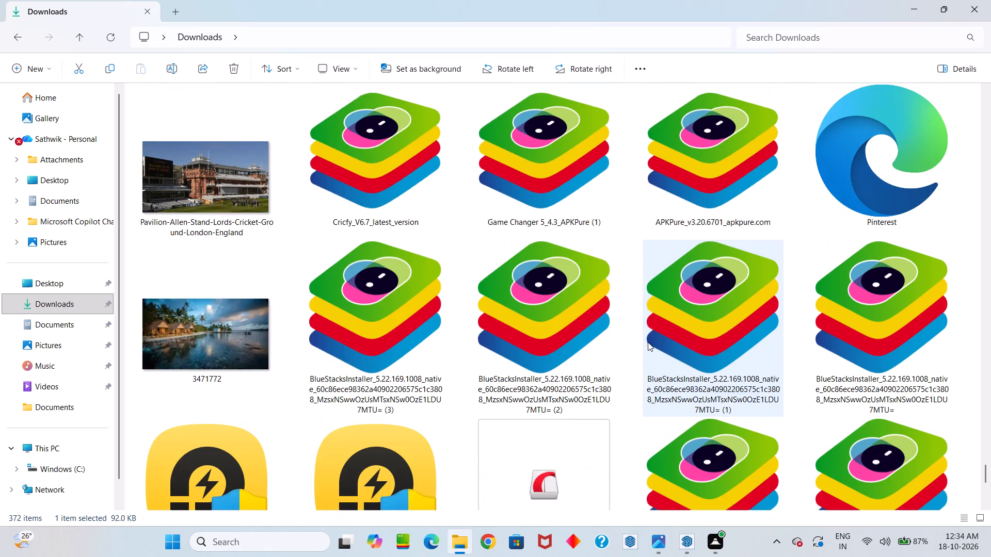
scroll(648, 342, up, 3)
scroll(648, 342, down, 1)
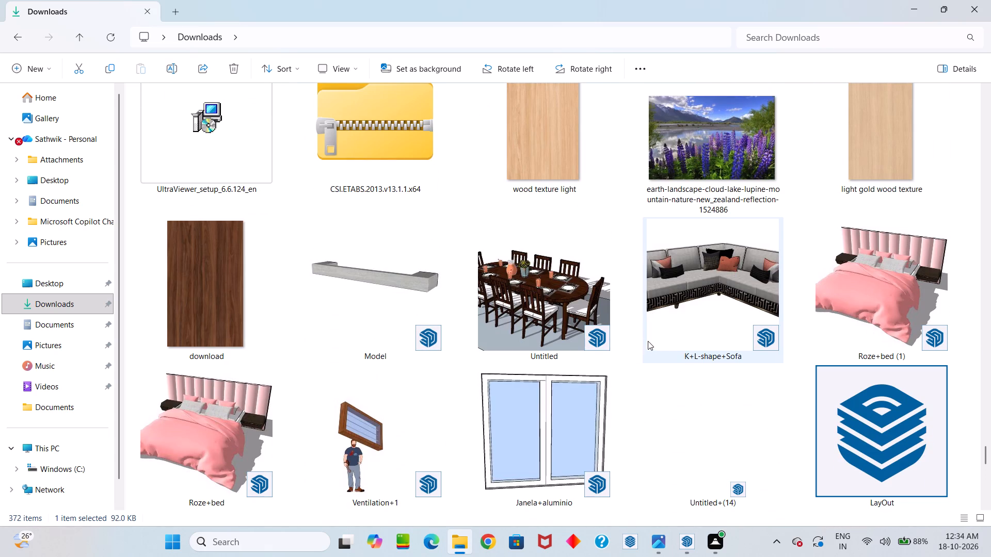
scroll(648, 341, up, 4)
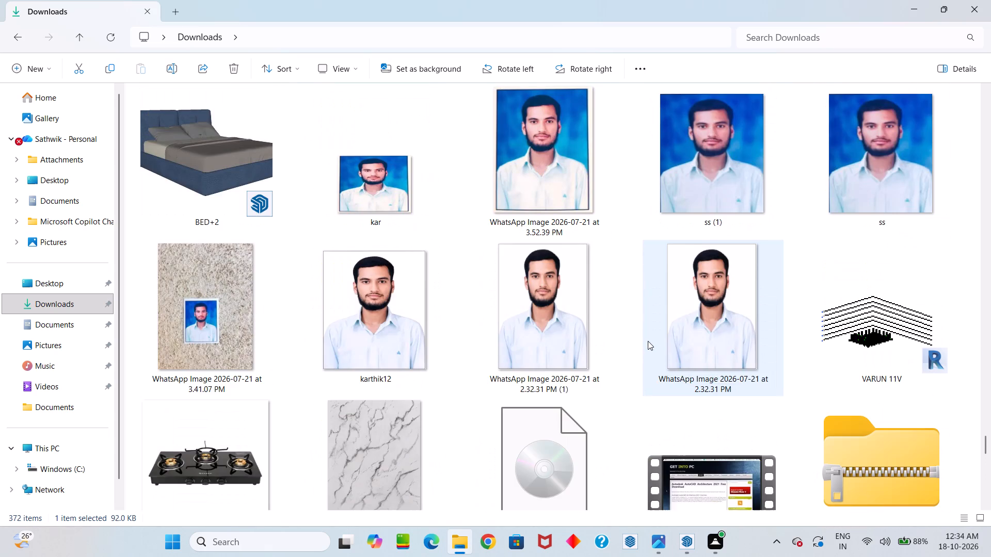
scroll(648, 341, up, 3)
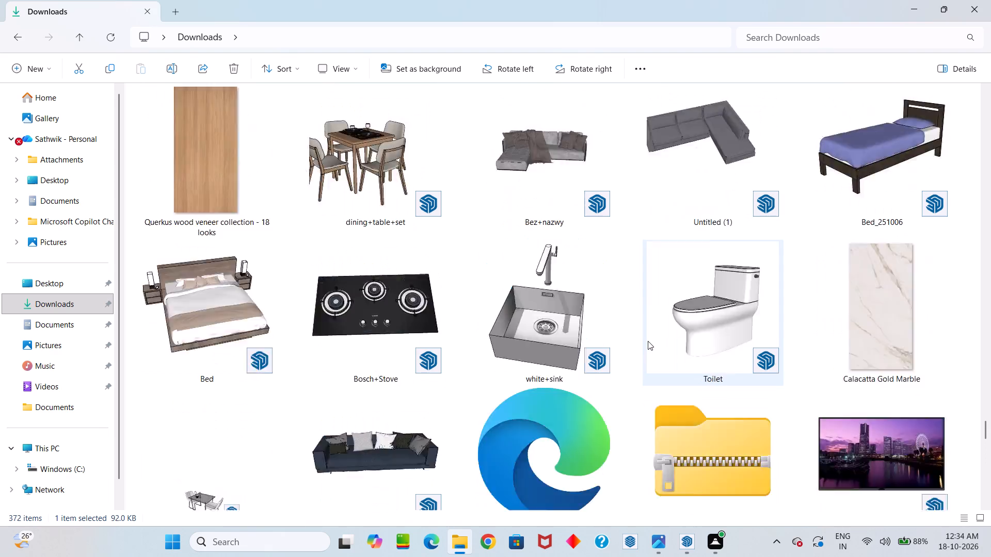
scroll(648, 341, up, 2)
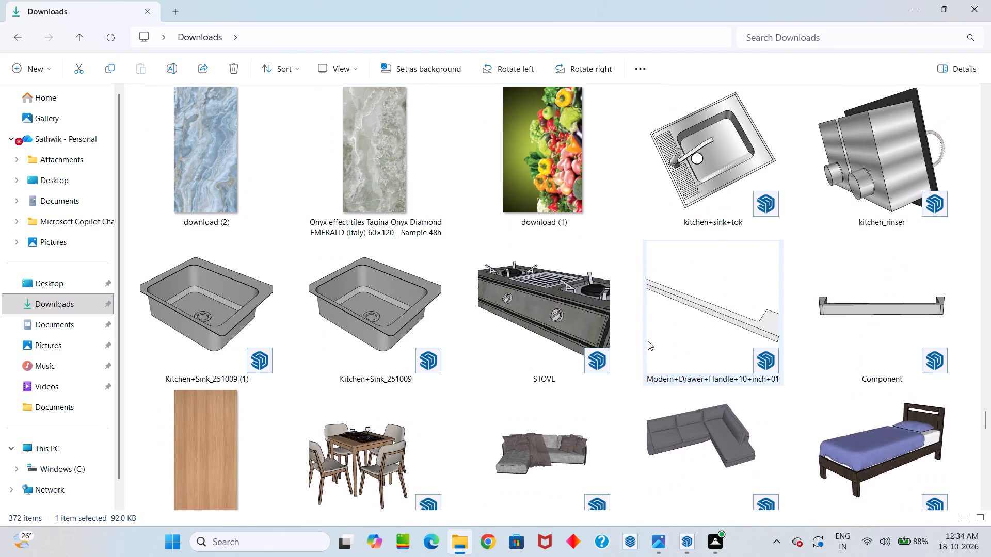
scroll(648, 341, down, 2)
scroll(648, 341, up, 3)
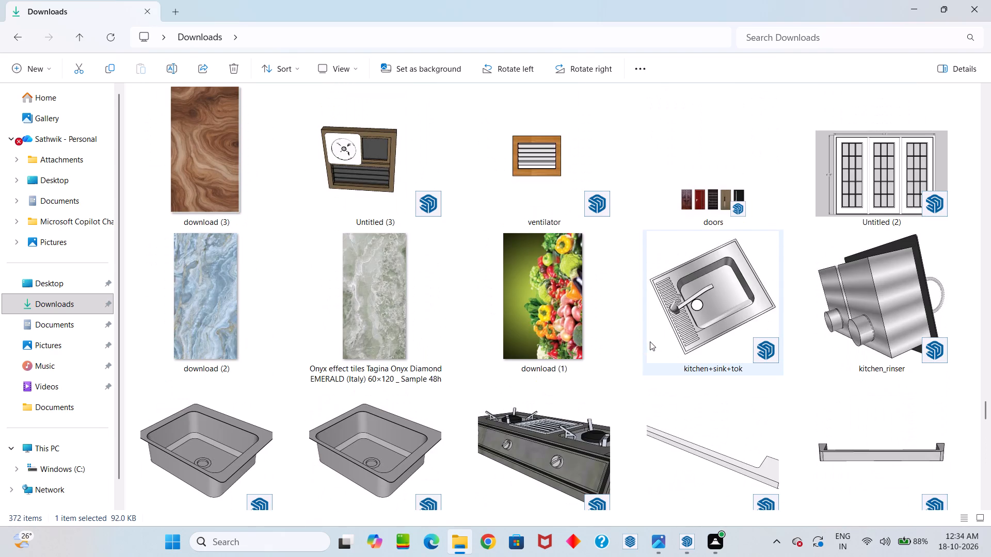
scroll(650, 341, up, 2)
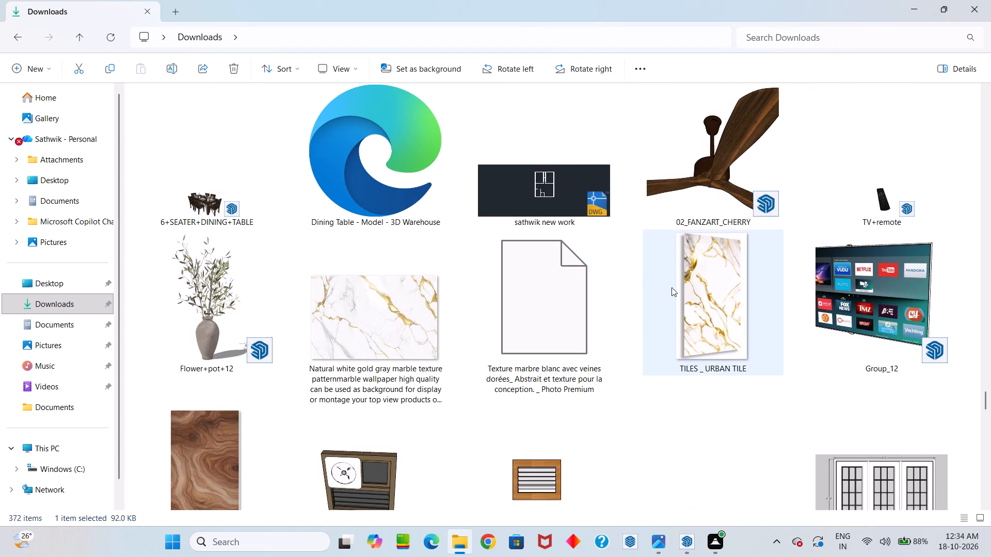
scroll(595, 316, up, 2)
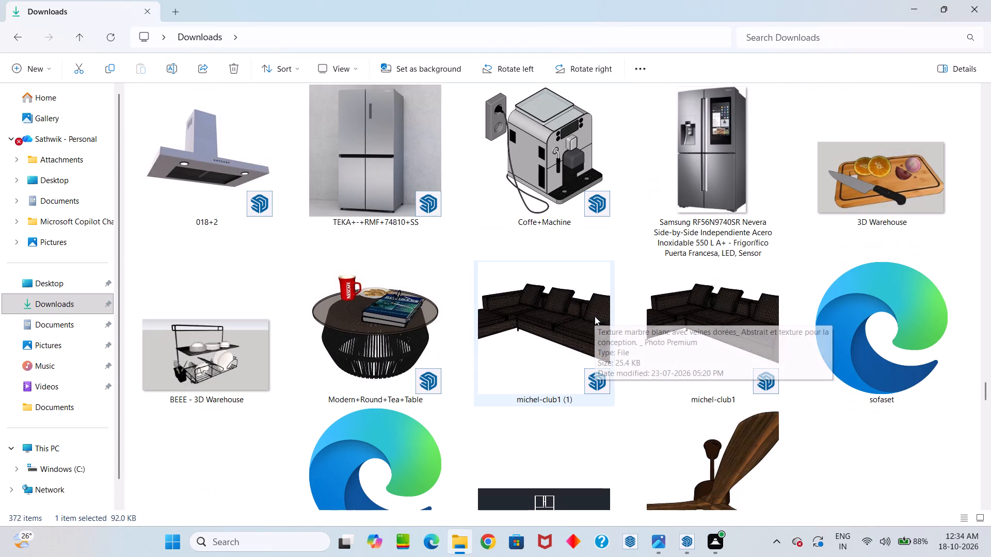
scroll(585, 318, up, 1)
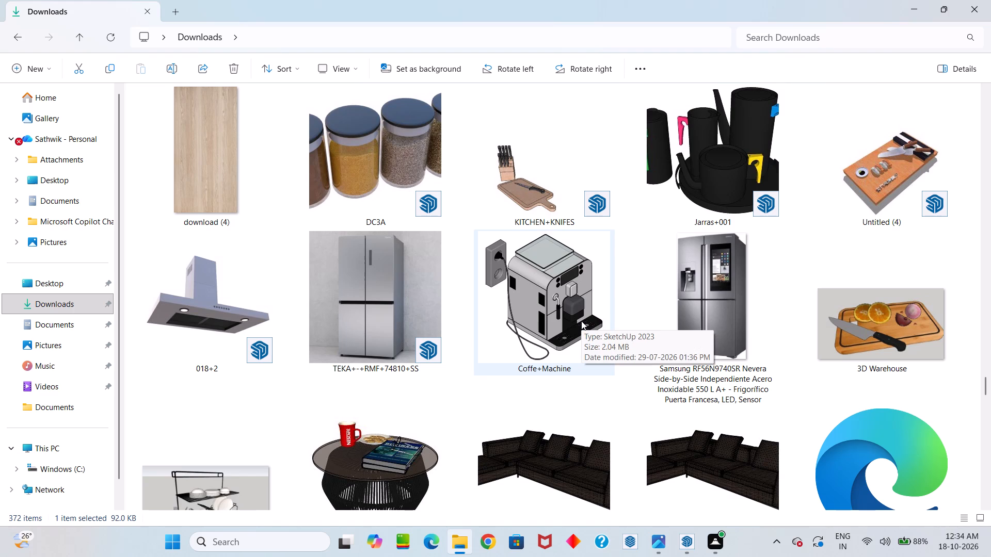
scroll(581, 321, up, 2)
scroll(581, 321, down, 3)
scroll(581, 321, up, 4)
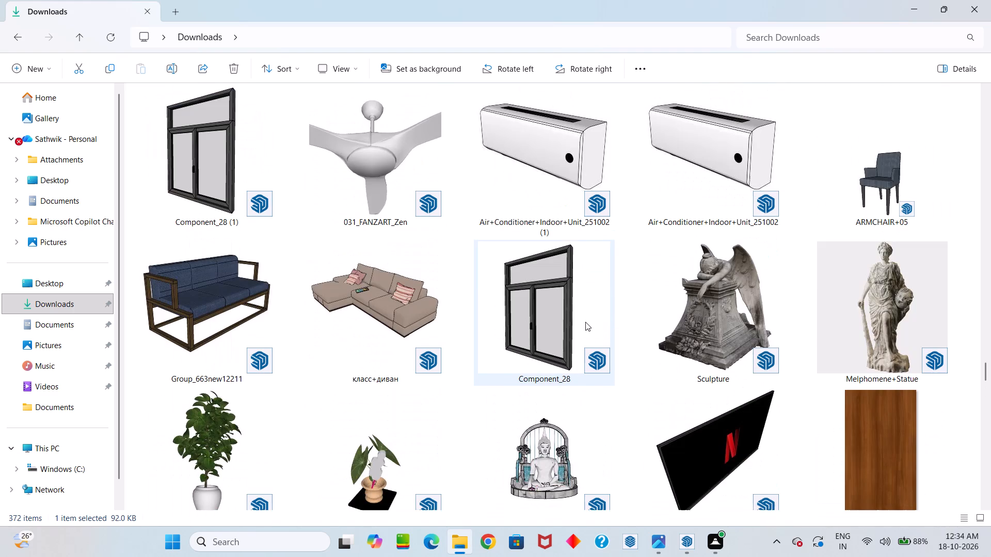
scroll(585, 322, up, 2)
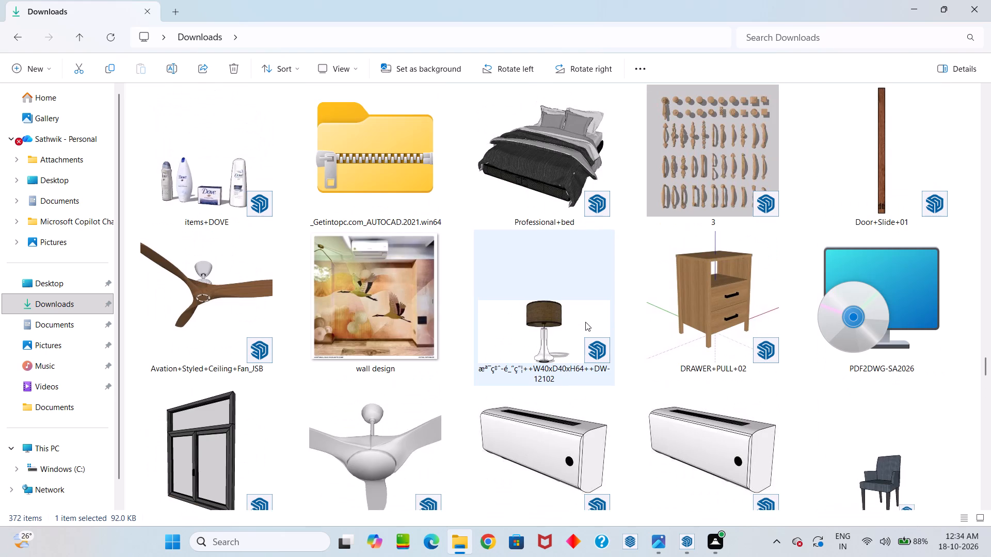
scroll(585, 322, up, 1)
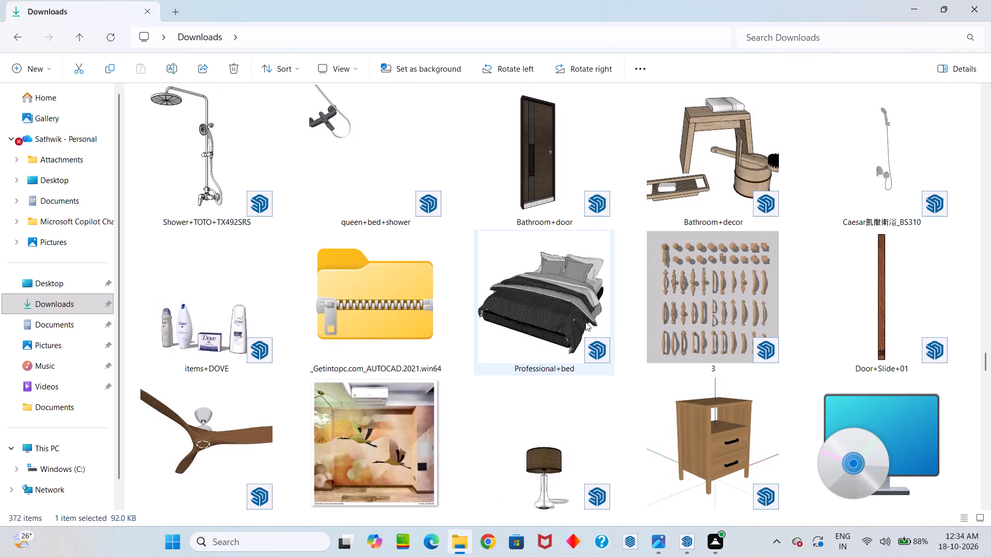
scroll(585, 322, up, 1)
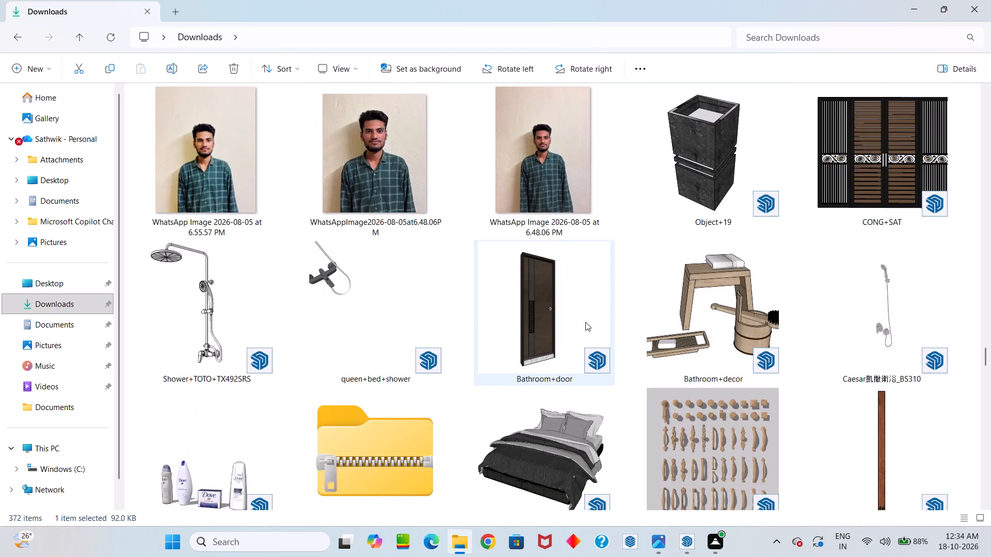
scroll(585, 322, up, 3)
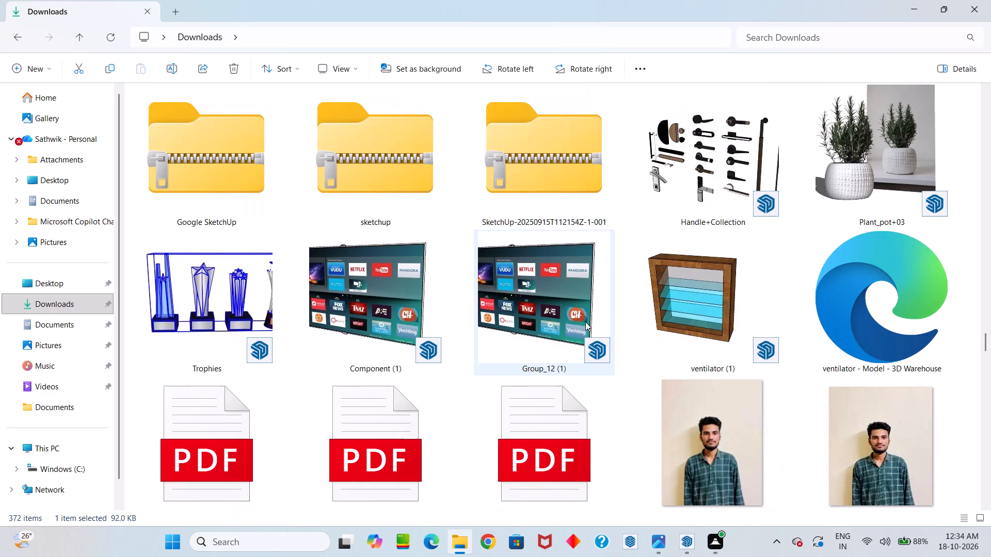
scroll(585, 322, up, 1)
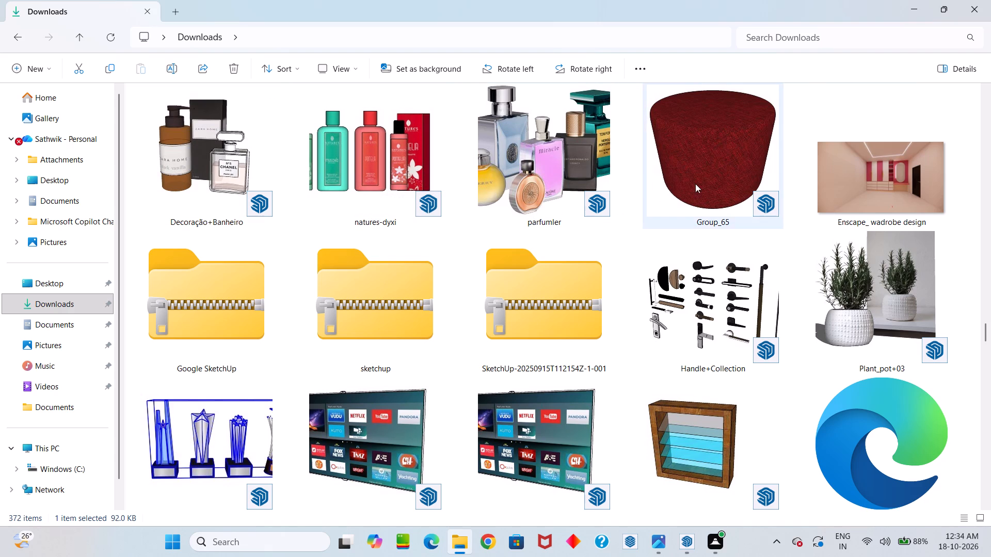
click(919, 8)
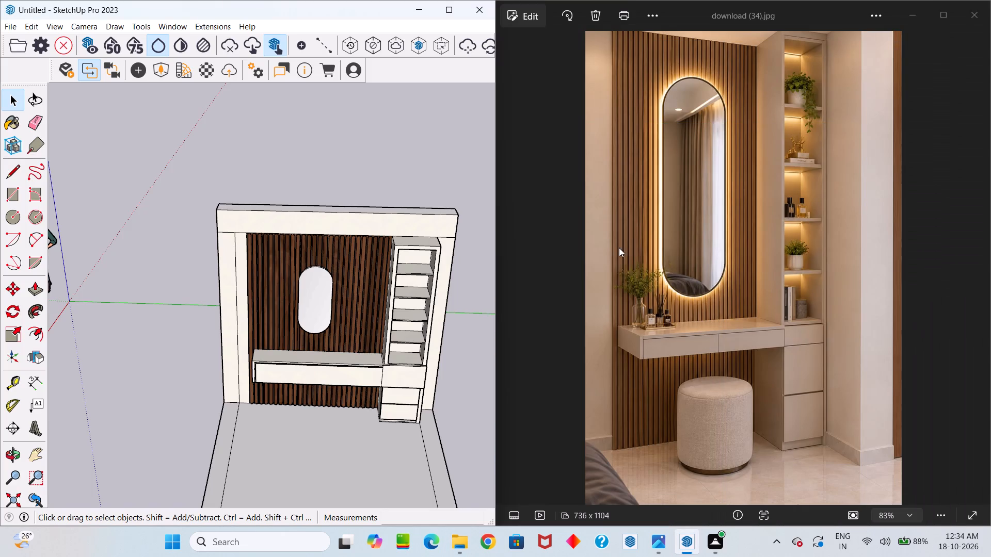
Import Group_65.skp from Downloads and place the round stool on the floor in front of the fluted wall, below the counter.
click(9, 26)
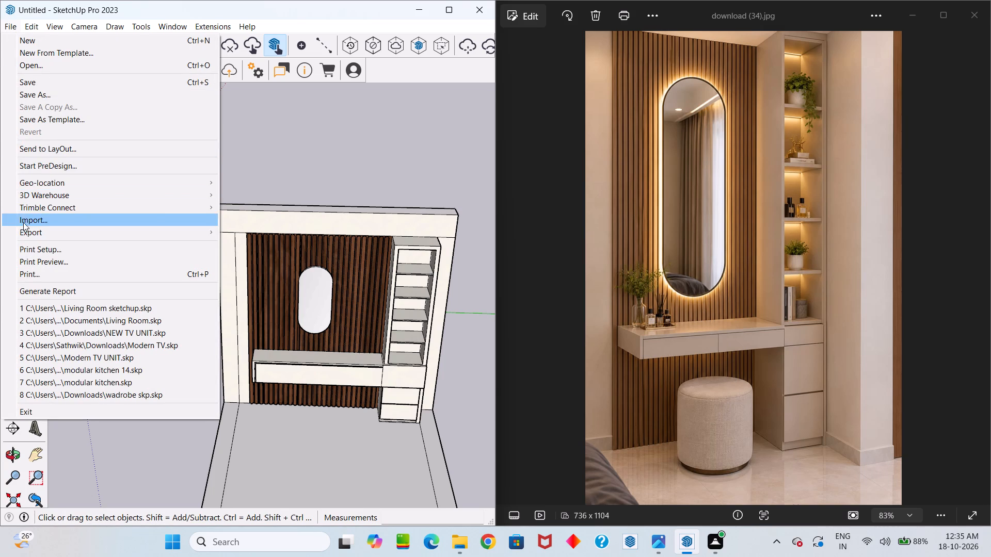
click(24, 221)
click(216, 359)
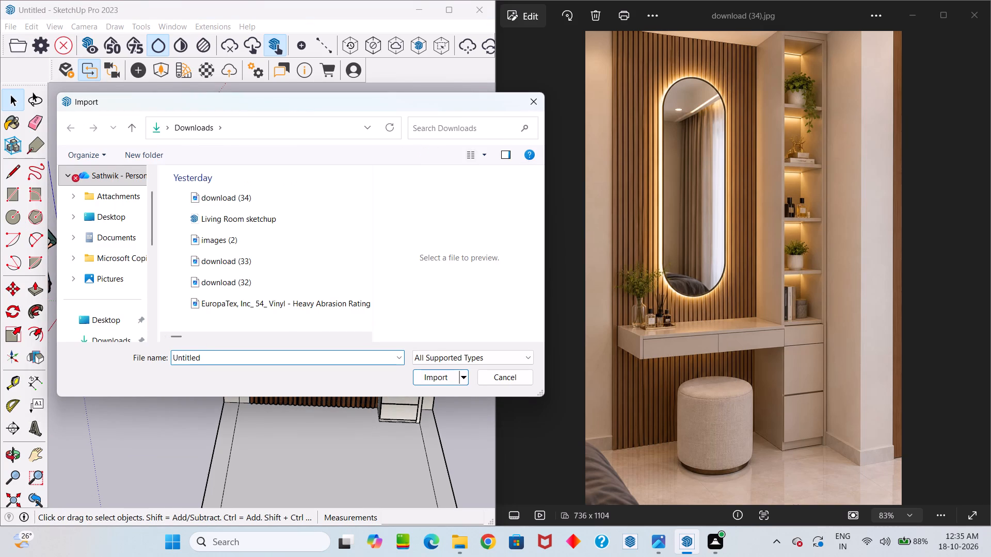
key(BackSpace)
key(BackSpace)
key(BackSpace)
key(BackSpace)
key(BackSpace)
key(BackSpace)
key(BackSpace)
key(BackSpace)
key(BackSpace)
key(BackSpace)
key(BackSpace)
key(BackSpace)
key(BackSpace)
text(gr)
text(ou)
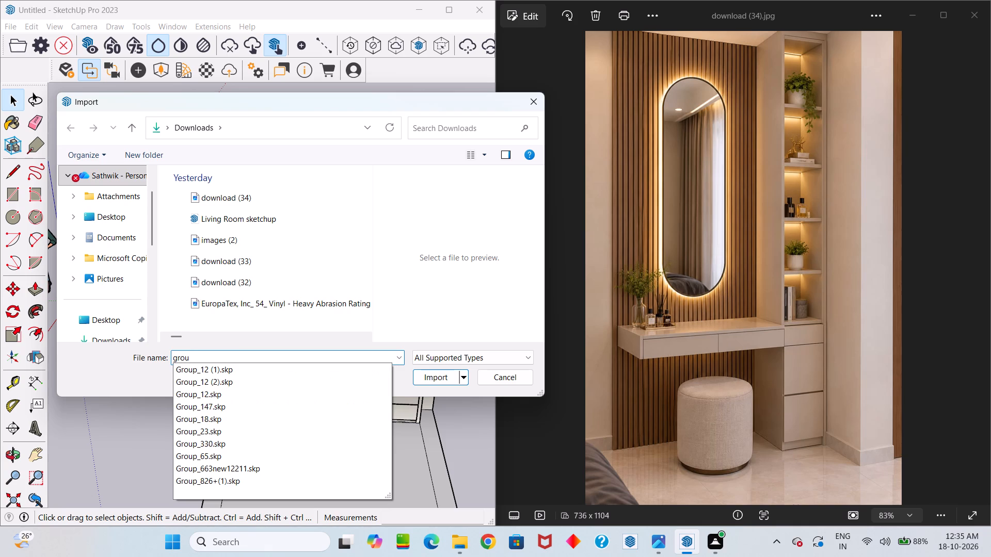
click(213, 455)
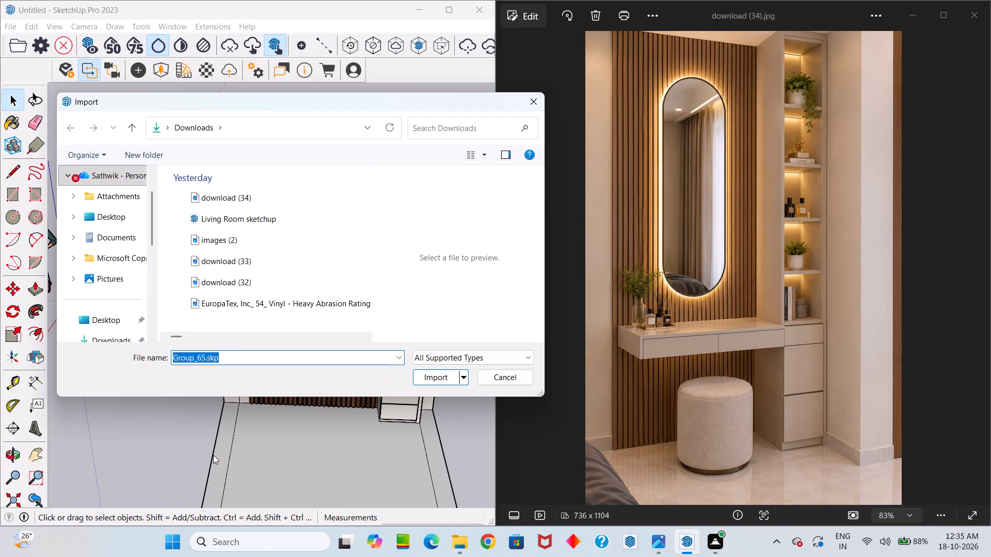
scroll(231, 455, up, 1)
click(444, 384)
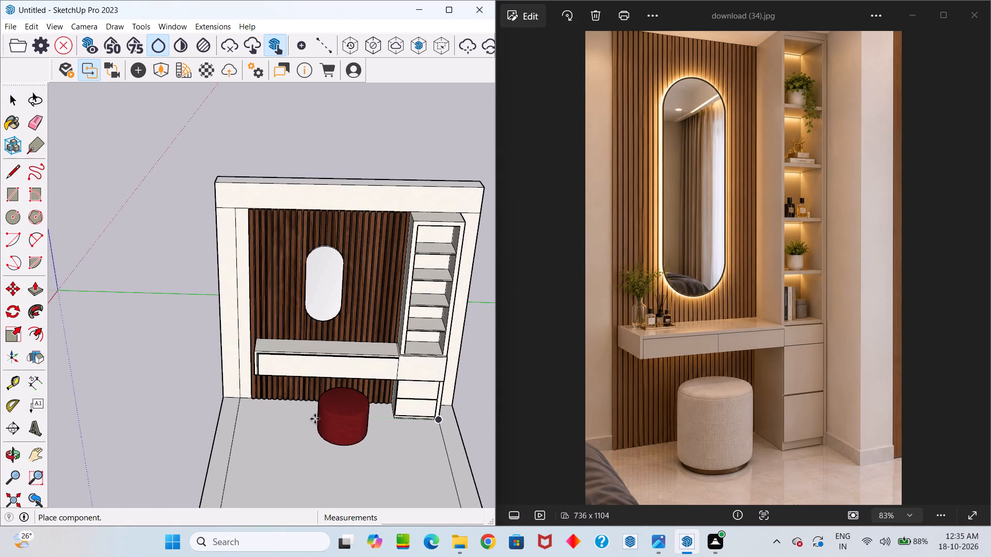
click(310, 406)
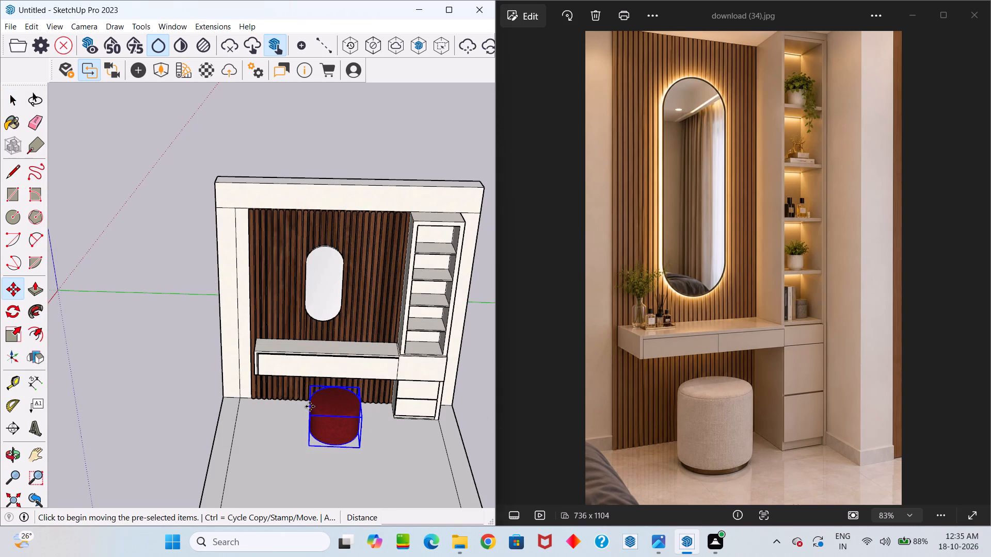
key(space)
click(375, 430)
Paint the round stool's nested red geometry with the cream material named Material and leave its group editing.
middle_drag(368, 413, 349, 327)
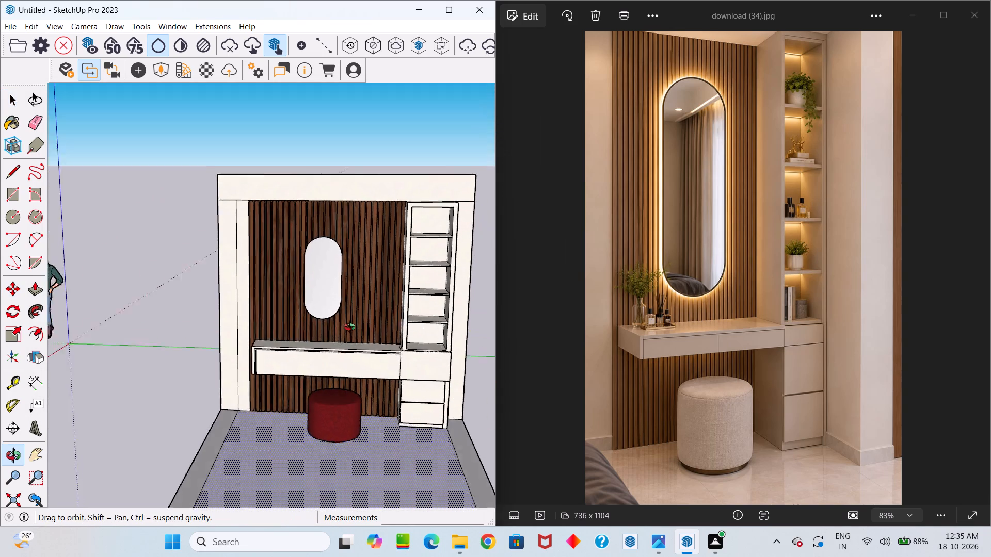
middle_drag(349, 327, 395, 364)
middle_drag(396, 364, 353, 352)
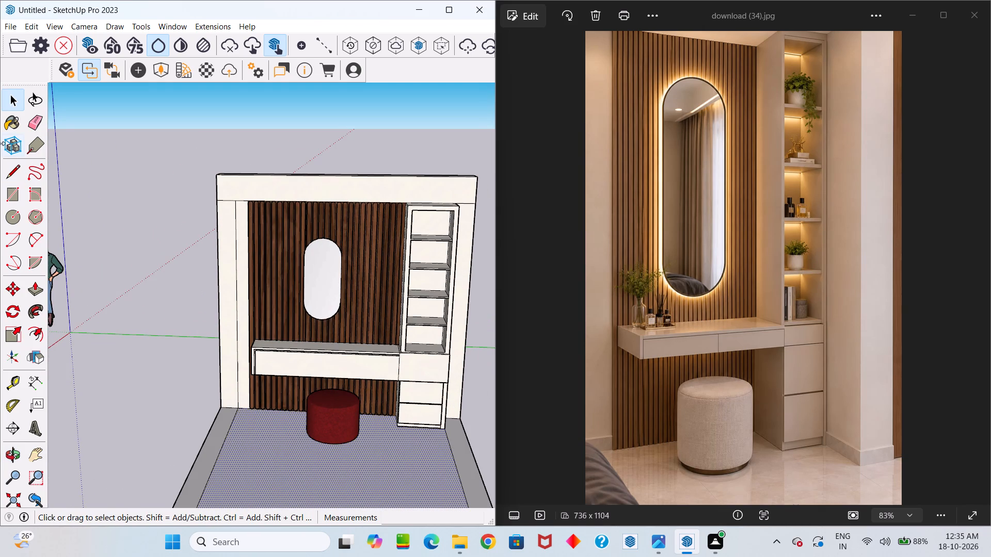
double_click(326, 415)
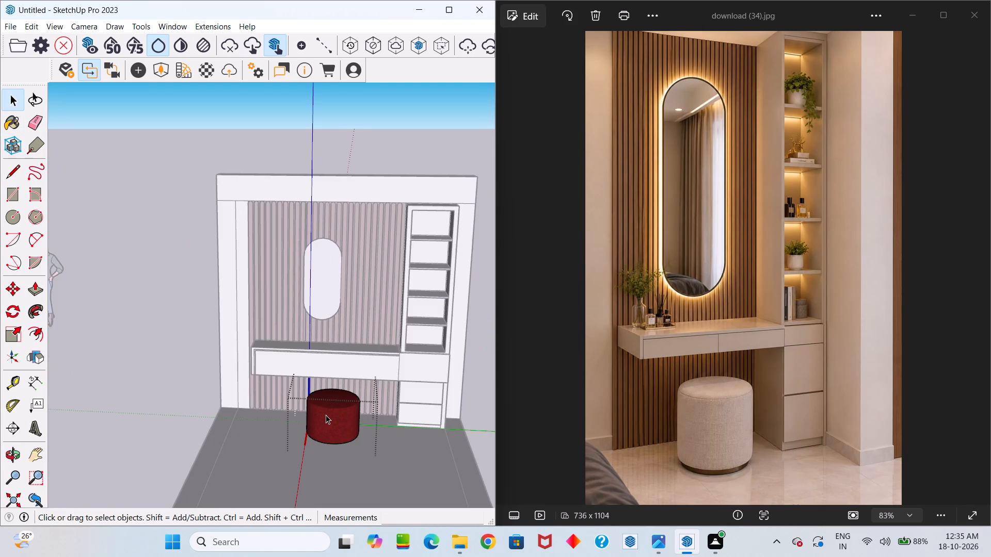
double_click(326, 415)
double_click(326, 415)
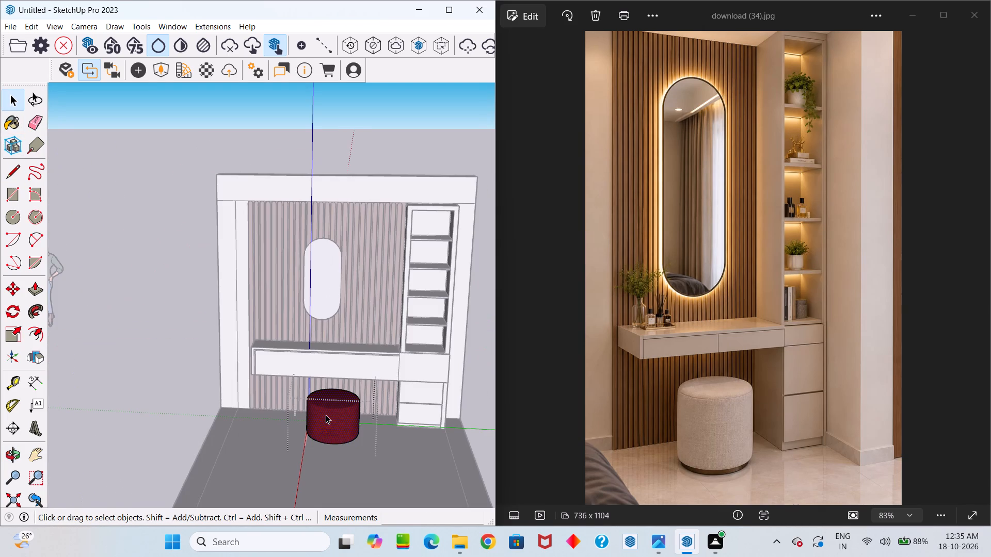
click(326, 415)
click(15, 120)
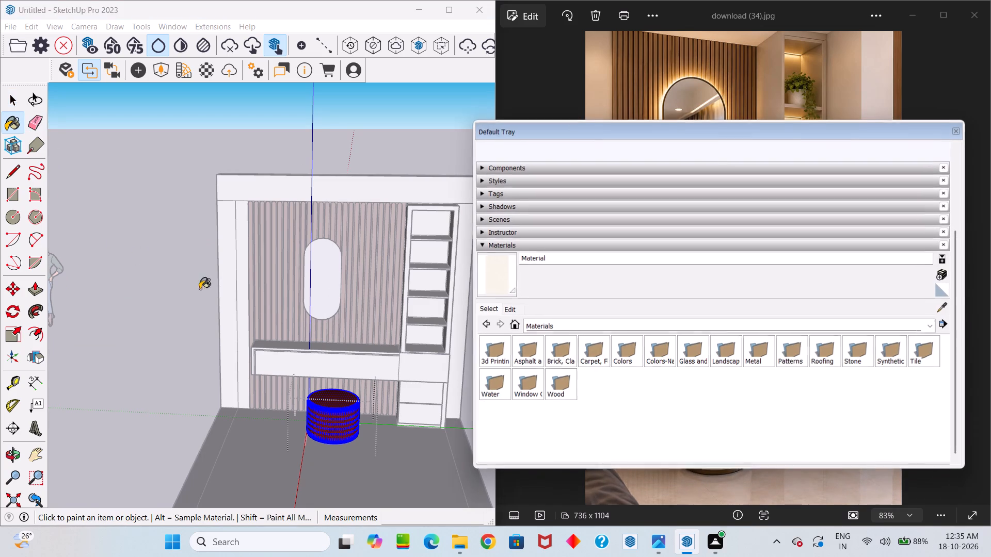
click(494, 283)
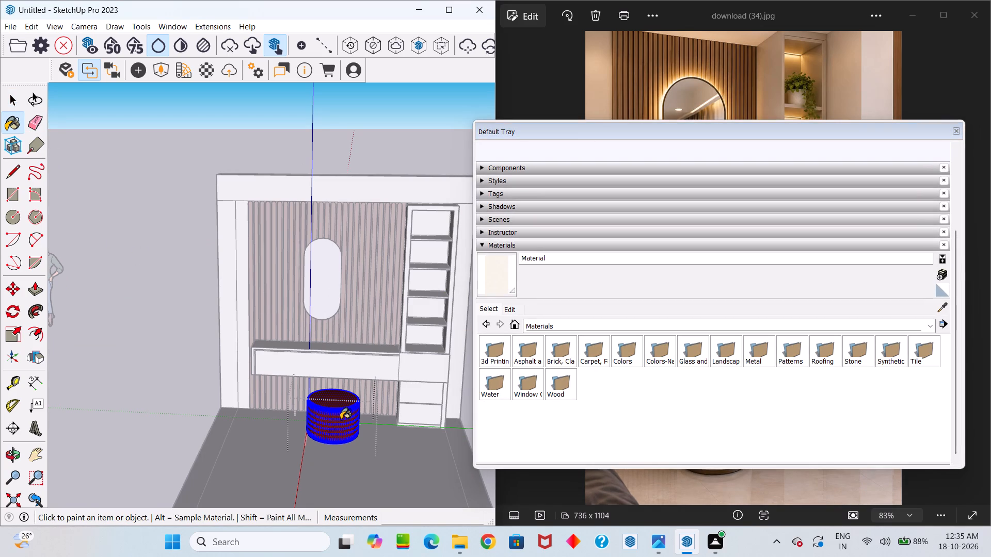
click(341, 419)
key(space)
click(333, 440)
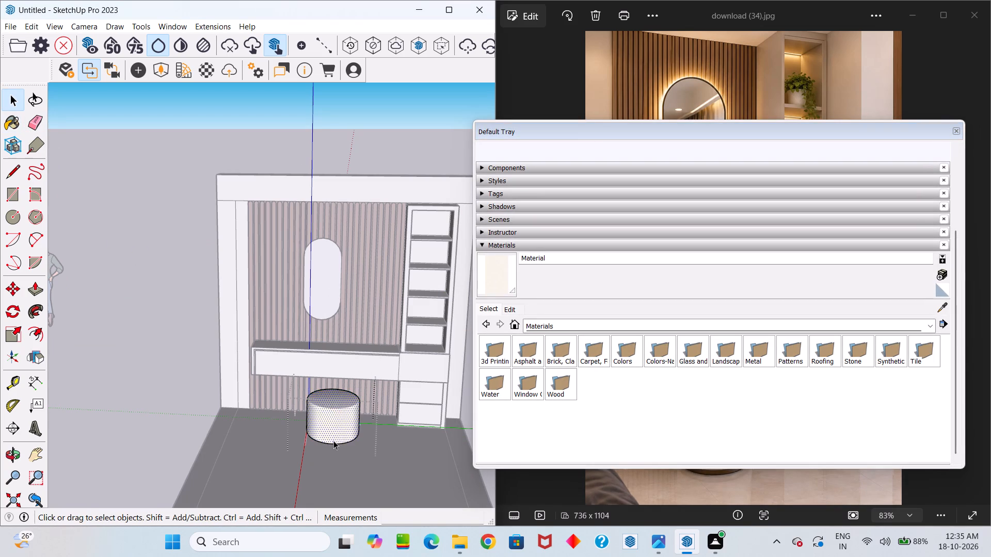
scroll(333, 440, down, 6)
click(346, 444)
middle_drag(361, 425, 372, 406)
click(399, 448)
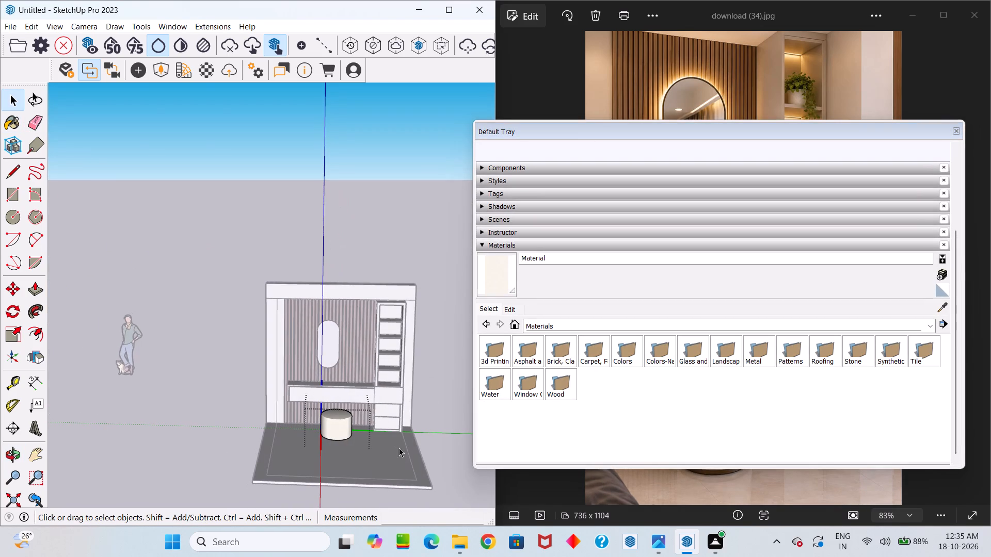
click(434, 367)
Move the stool by its bottom corner about 10 5/16" back toward the fluted wall.
scroll(353, 420, up, 7)
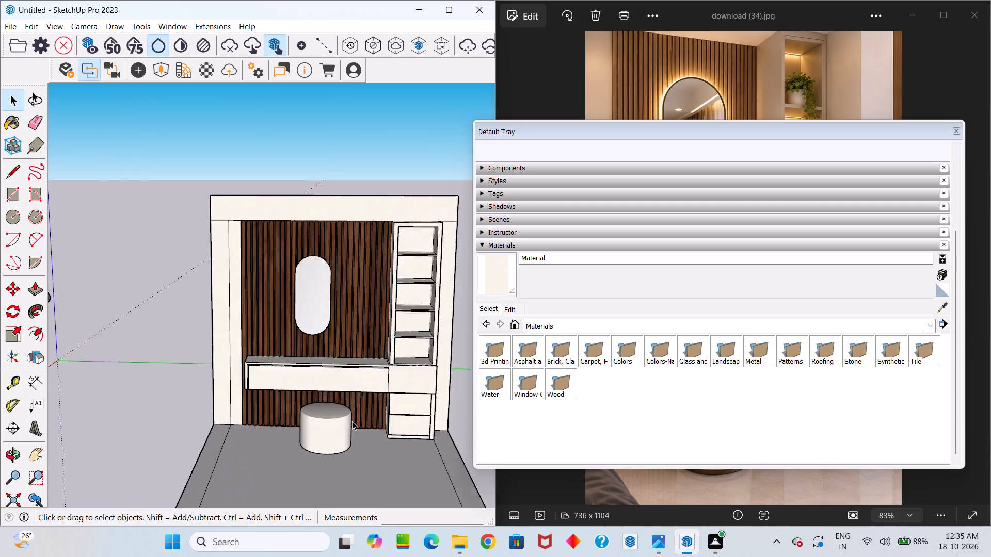
scroll(352, 421, up, 2)
middle_drag(351, 421, 365, 464)
click(338, 441)
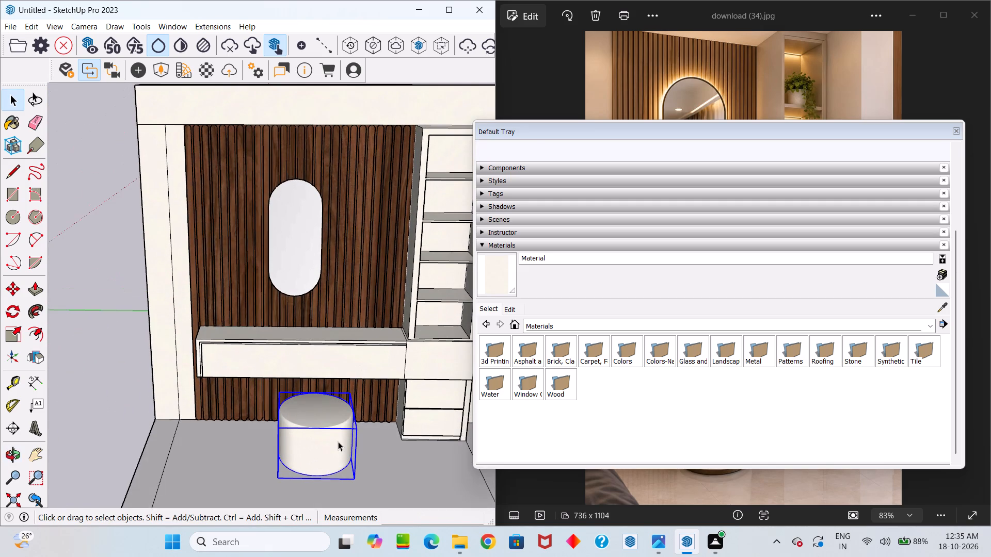
key(m)
scroll(328, 450, up, 8)
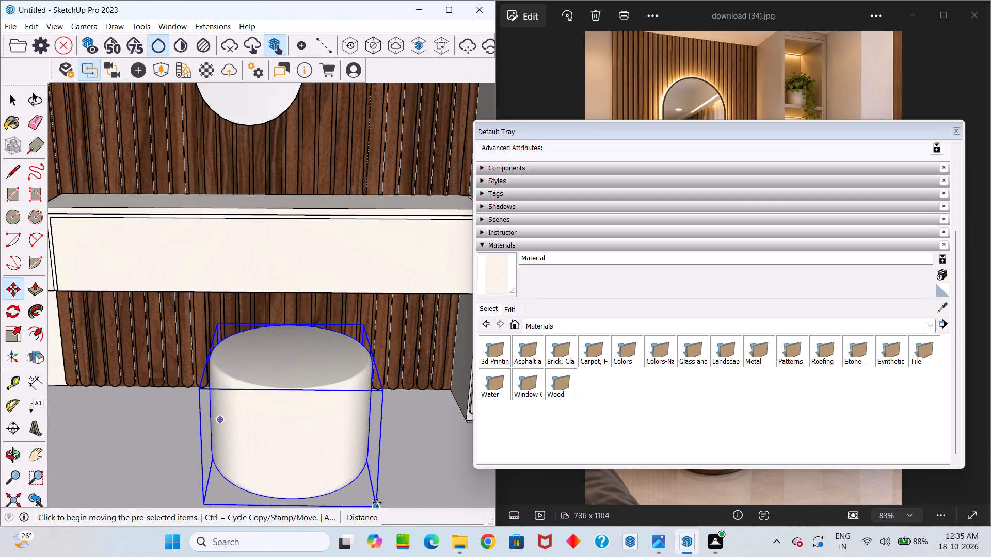
click(377, 504)
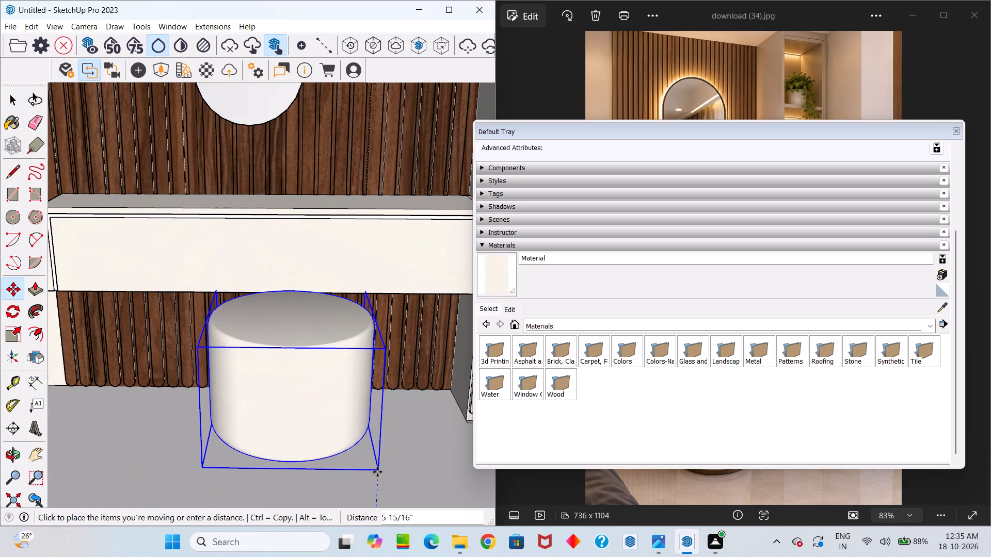
click(373, 465)
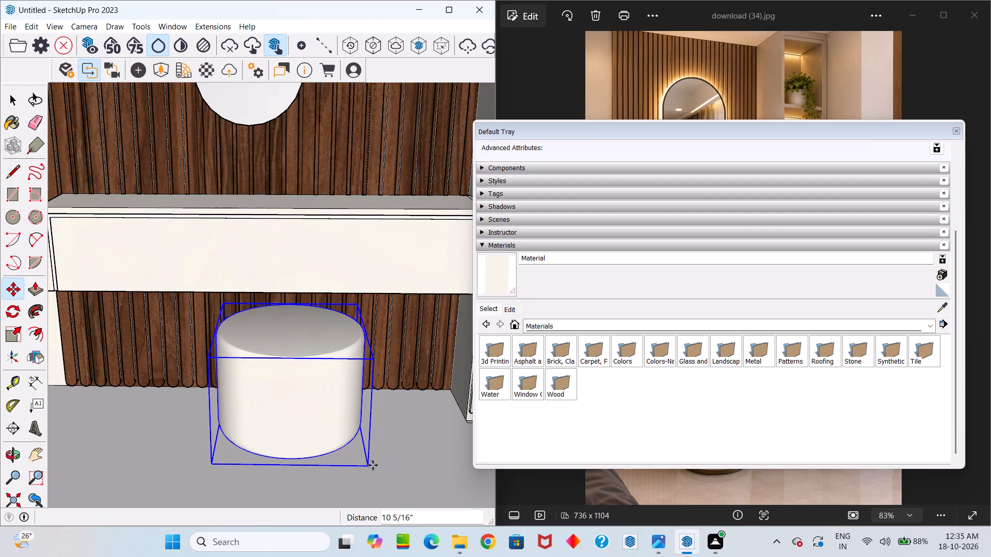
From a low viewpoint, nudge the stool about 2 1/16" to adjust how it sits on the floor.
scroll(372, 460, down, 5)
middle_drag(383, 440, 254, 307)
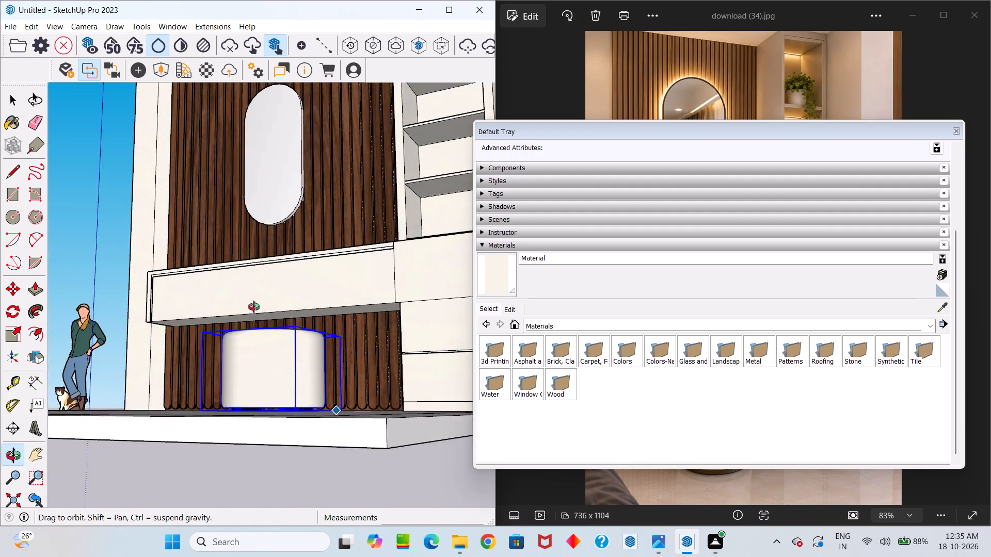
middle_drag(254, 307, 271, 318)
scroll(293, 408, up, 4)
click(318, 424)
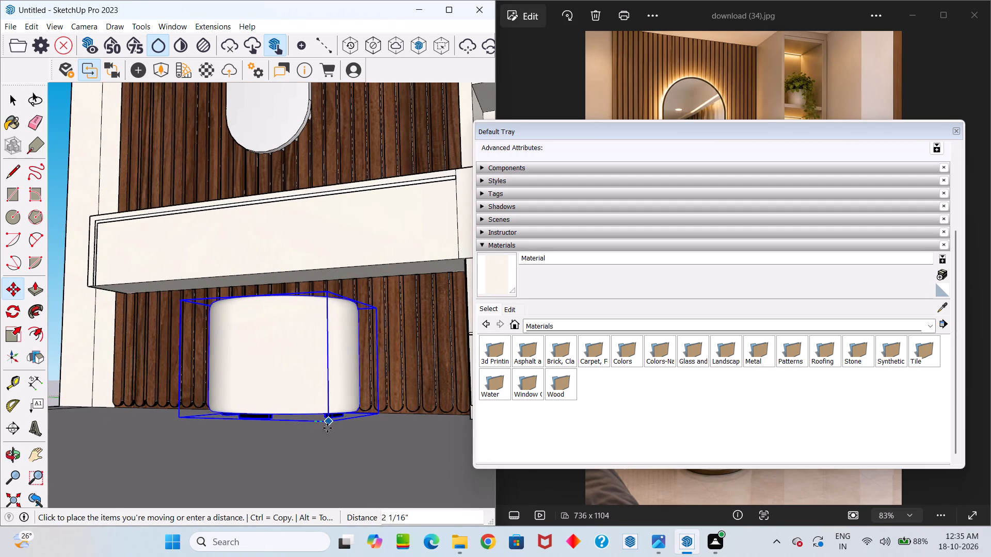
click(327, 428)
key(space)
click(326, 438)
Check the stool's placement beneath the counter and the whole vanity from the front and above, and close the Default Tray.
scroll(317, 450, down, 7)
middle_drag(298, 460, 367, 520)
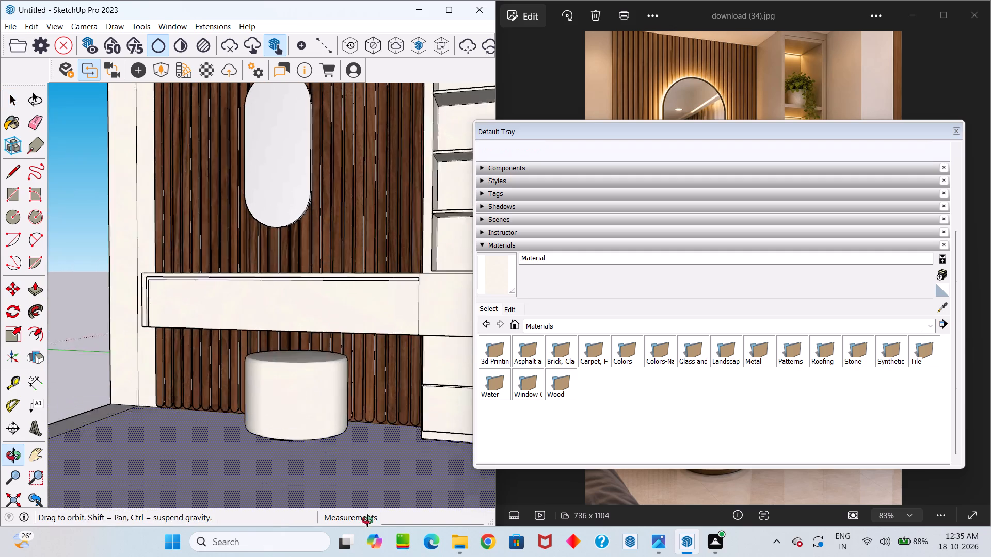
middle_drag(367, 520, 387, 548)
scroll(332, 443, down, 11)
middle_drag(340, 432, 273, 356)
drag(340, 432, 273, 356)
middle_drag(273, 356, 349, 383)
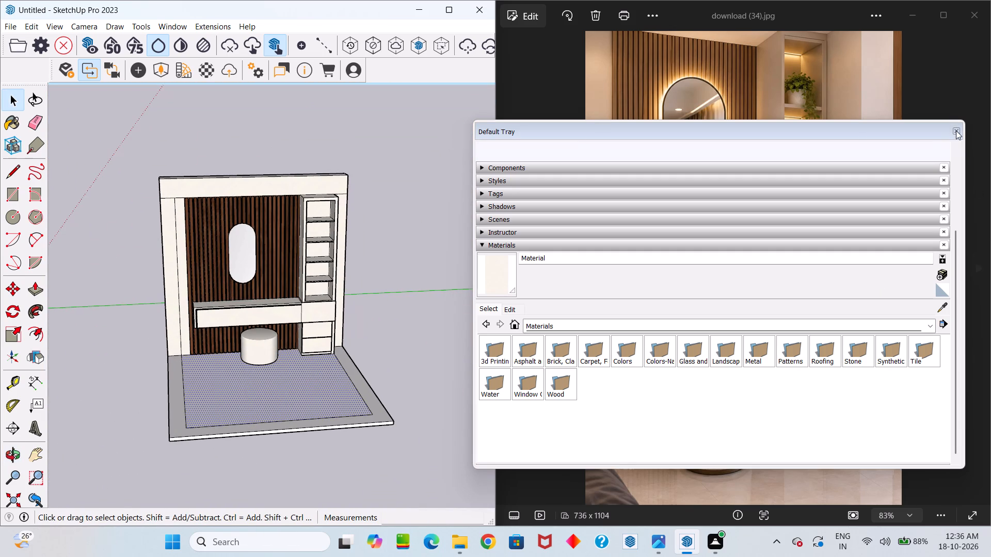
click(962, 130)
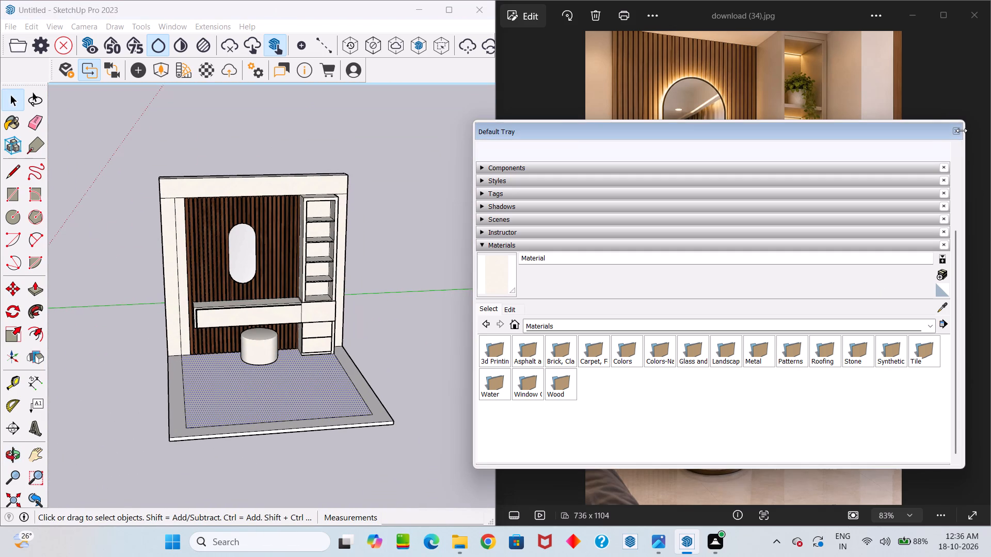
click(962, 130)
click(961, 130)
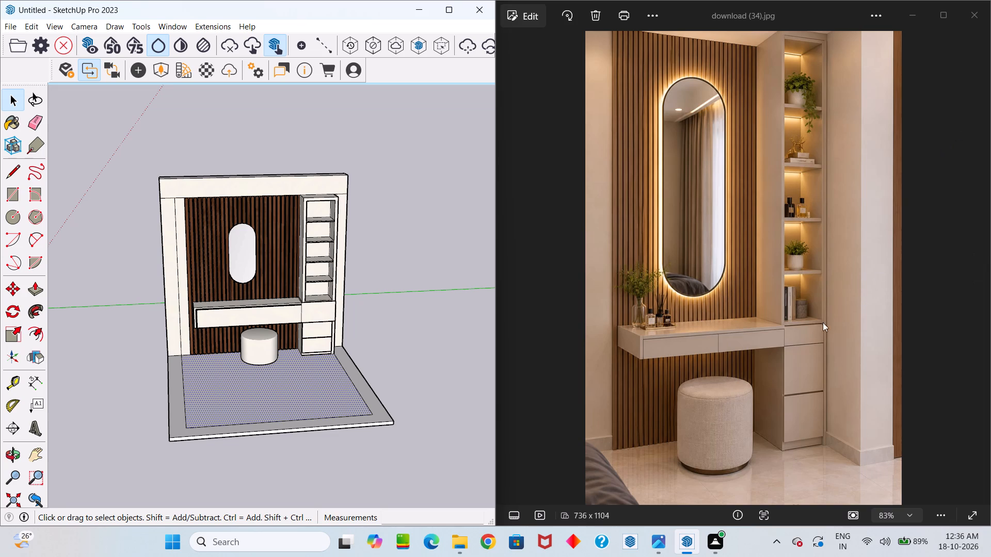
Draw a thin rectangle about 1' 6 1/4" by 1 1/8" along the back edge of the top shelf compartment's ceiling.
middle_drag(805, 331, 562, 356)
middle_drag(478, 389, 413, 376)
scroll(324, 244, up, 7)
middle_drag(318, 168, 318, 88)
scroll(317, 150, up, 5)
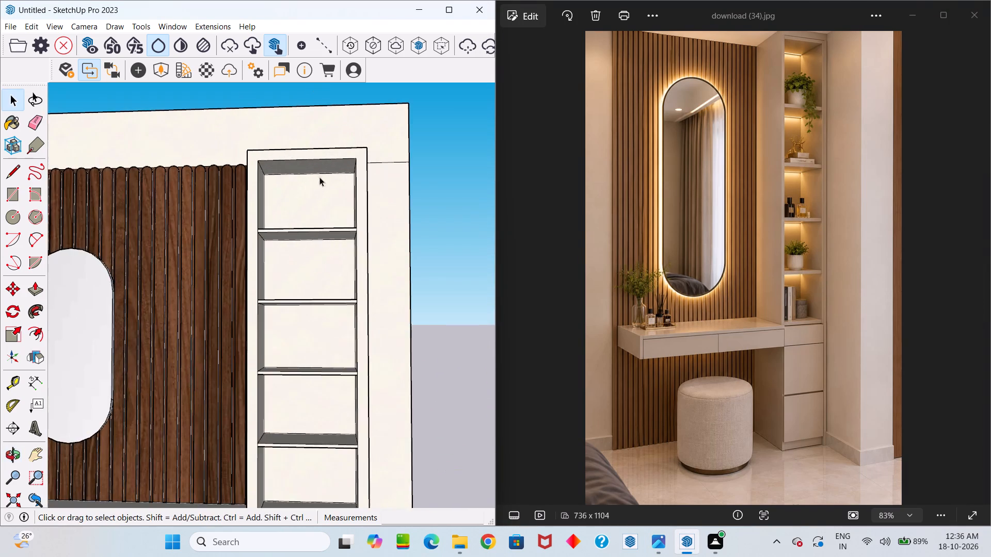
middle_drag(319, 177, 323, 143)
scroll(319, 177, up, 1)
scroll(323, 143, down, 1)
key(r)
scroll(289, 199, up, 10)
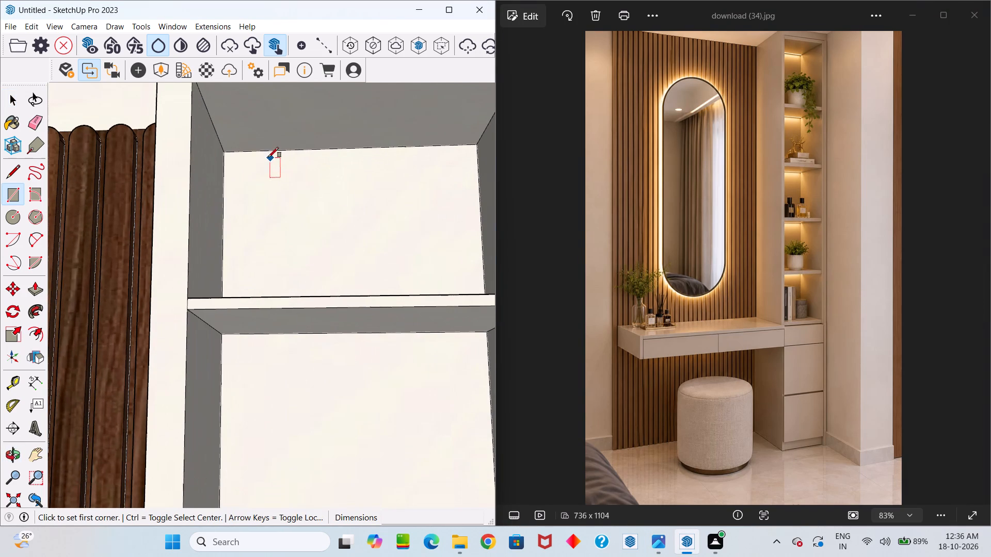
click(230, 149)
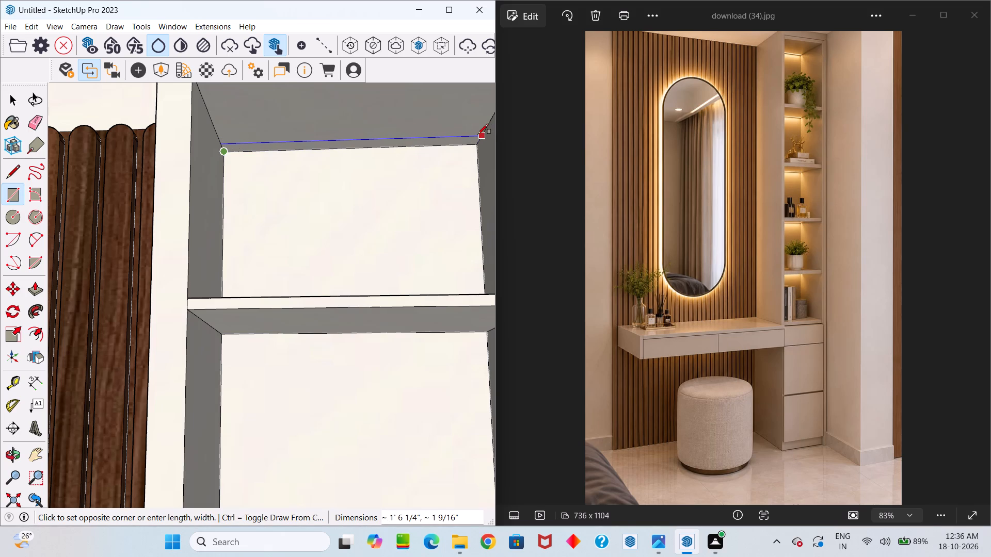
scroll(475, 137, up, 2)
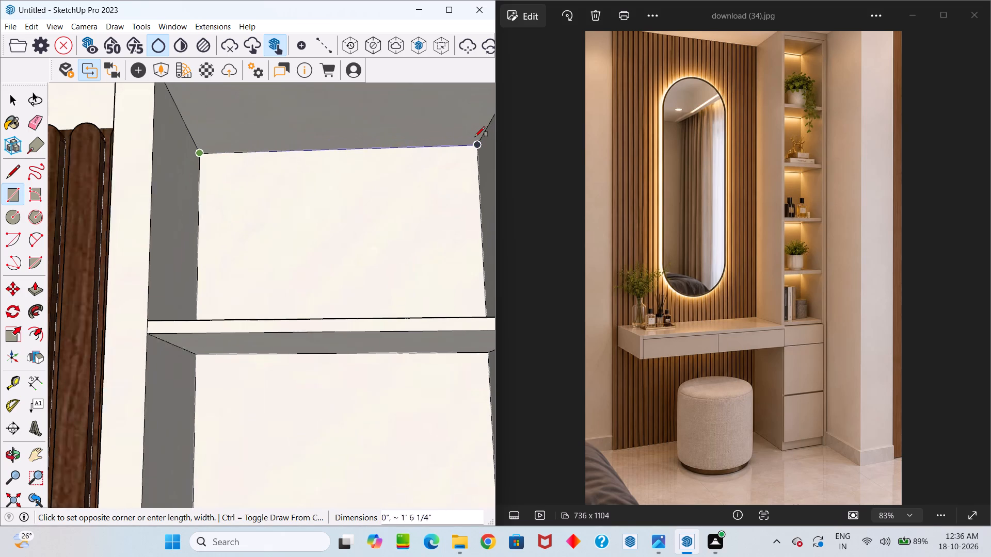
scroll(475, 137, up, 1)
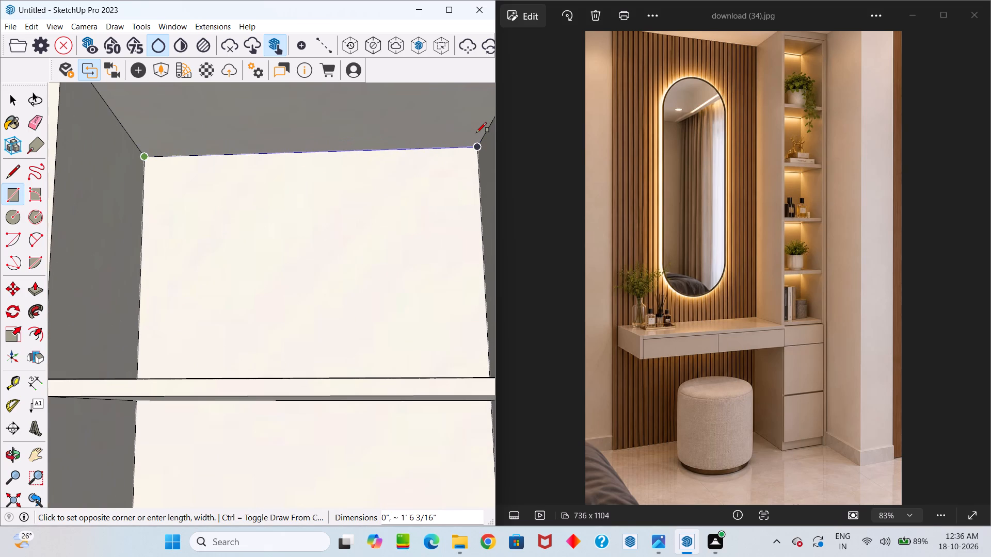
scroll(477, 133, up, 7)
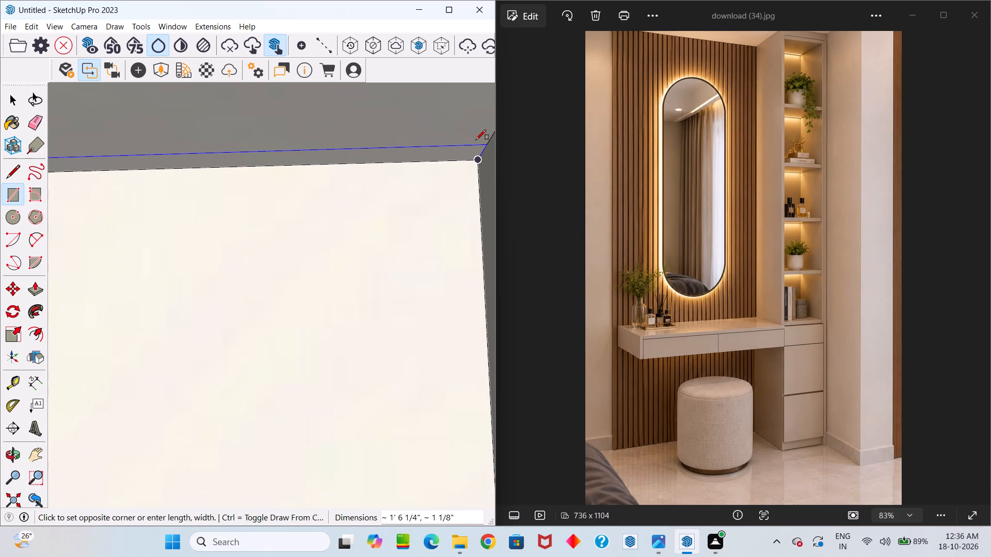
click(476, 140)
key(space)
With the thin ceiling strip and its edges selected, recolour the Heather_PantShadow material pale cream in the Enscape Material Editor.
scroll(438, 160, down, 11)
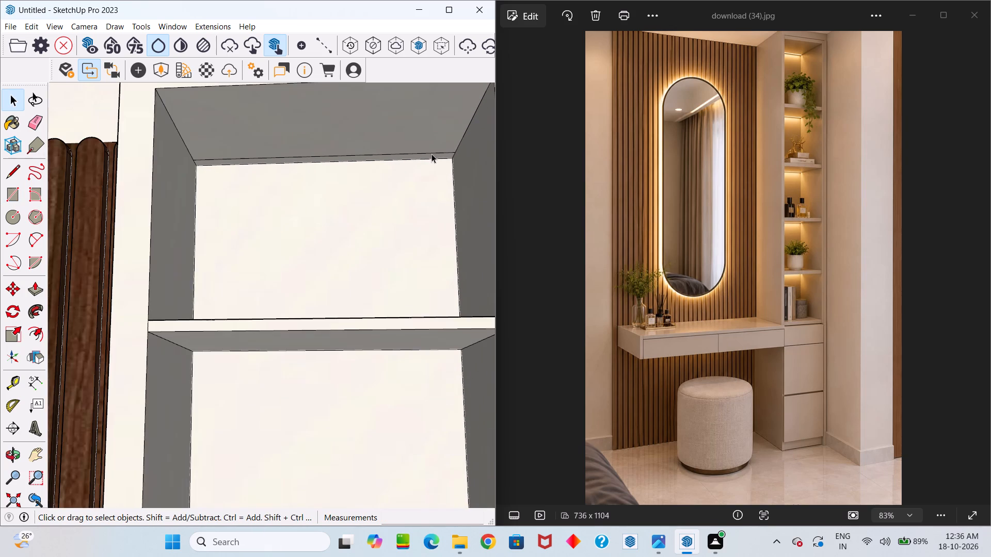
scroll(431, 153, up, 3)
click(432, 153)
click(435, 155)
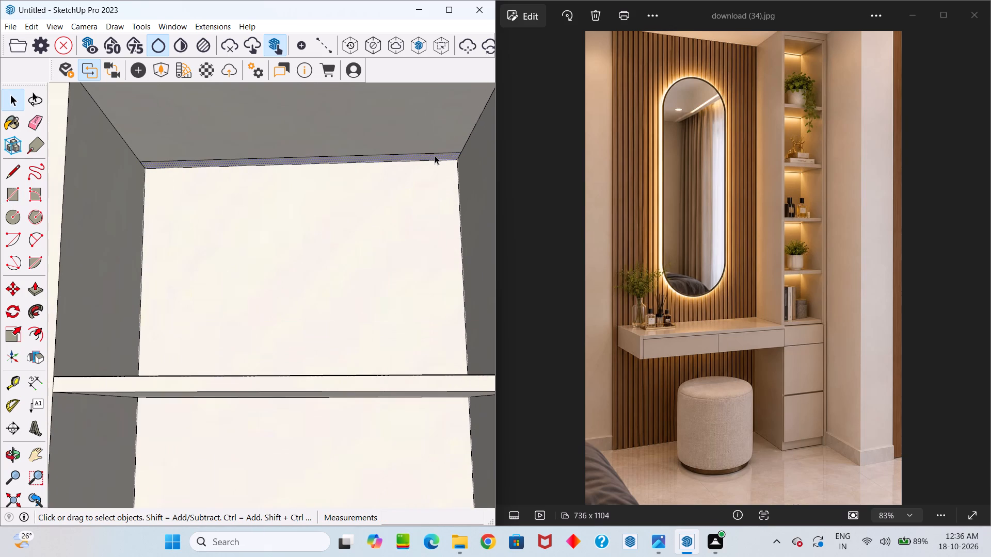
double_click(435, 155)
scroll(435, 155, down, 11)
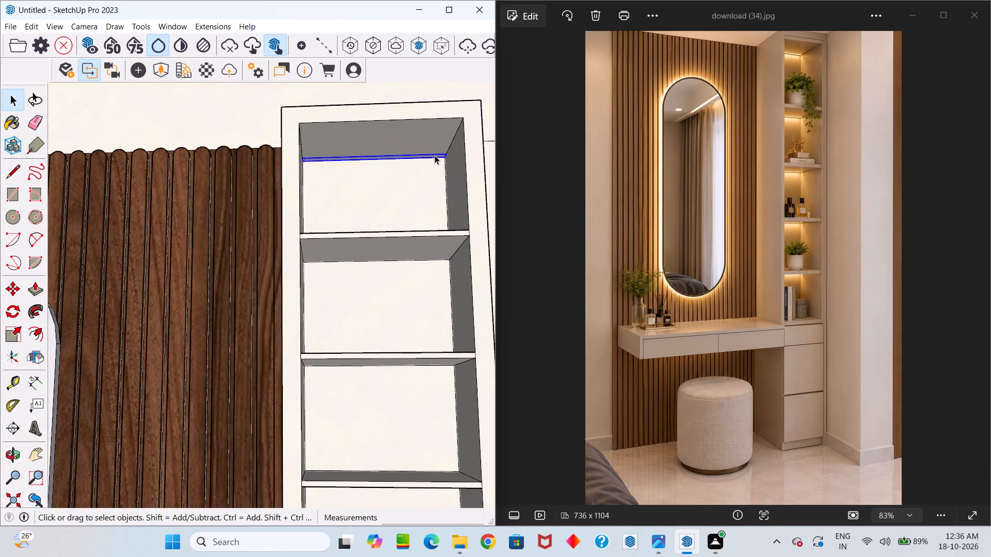
click(207, 72)
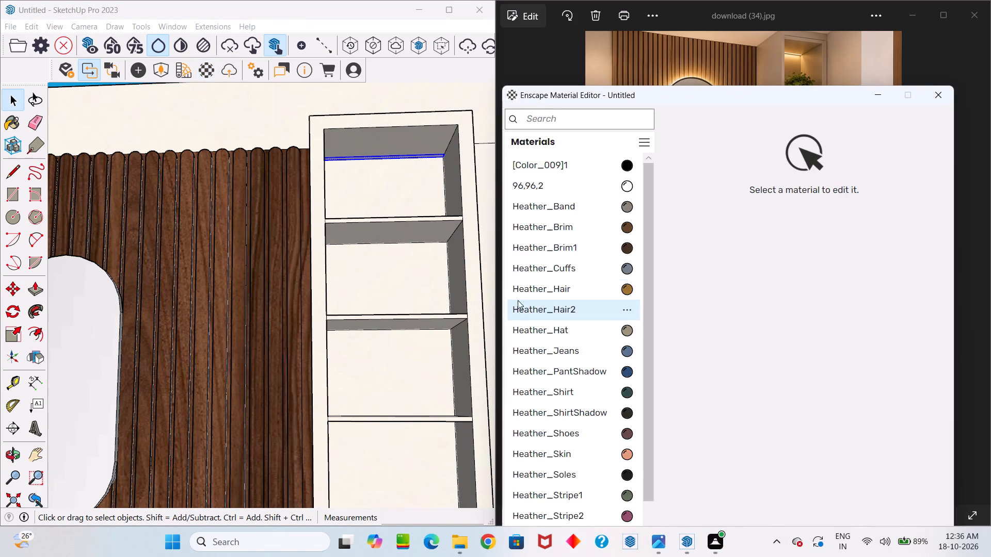
scroll(515, 293, down, 11)
scroll(605, 370, up, 2)
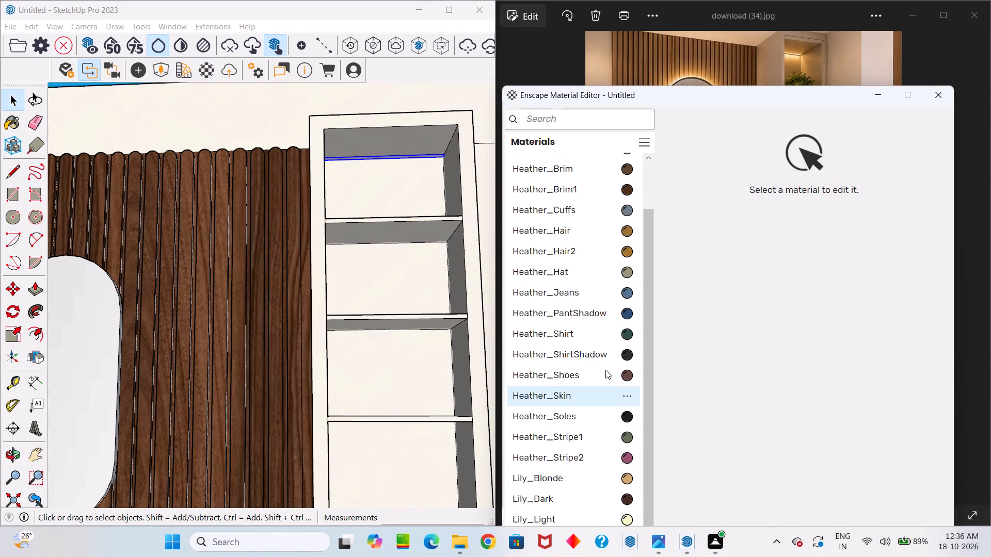
scroll(617, 341, up, 1)
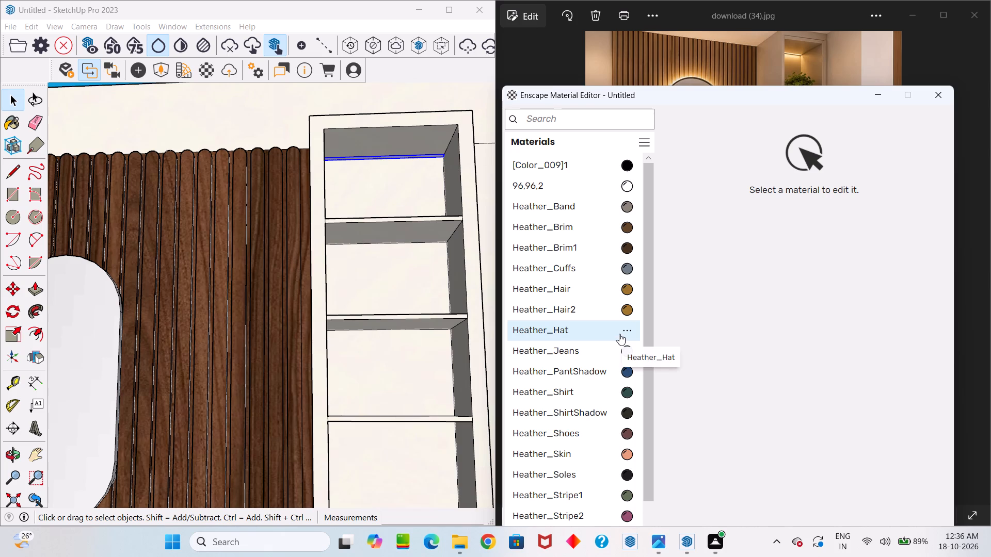
click(625, 367)
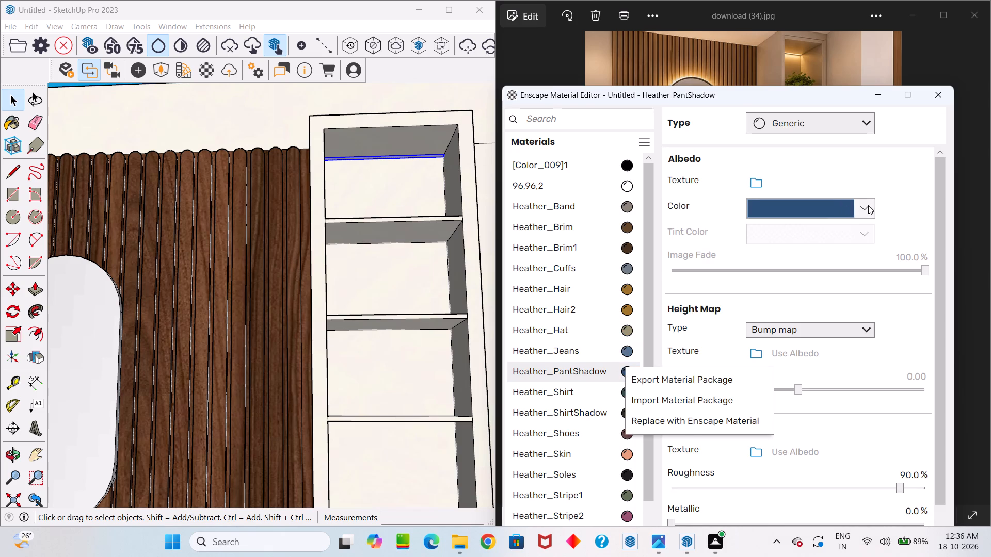
click(868, 205)
drag(712, 343, 714, 285)
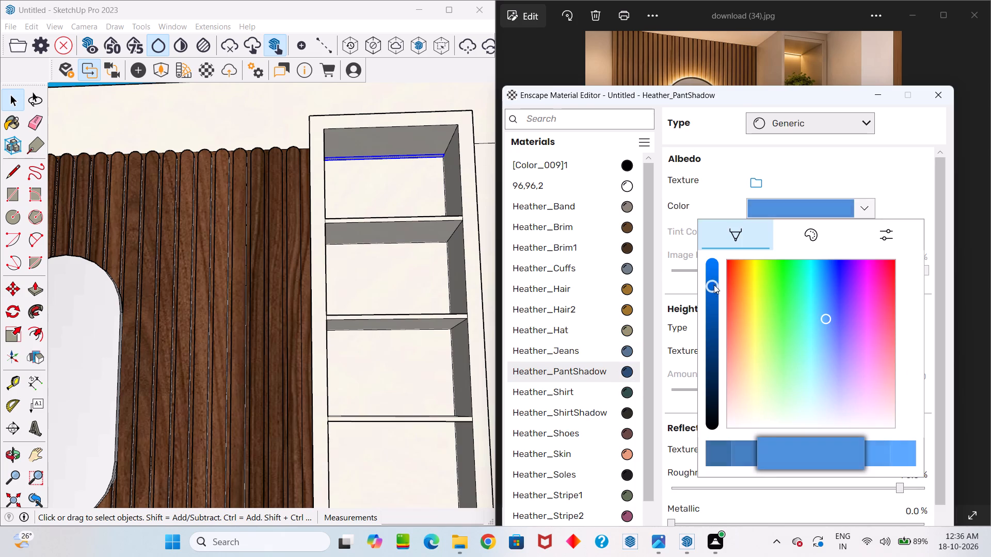
drag(714, 285, 714, 268)
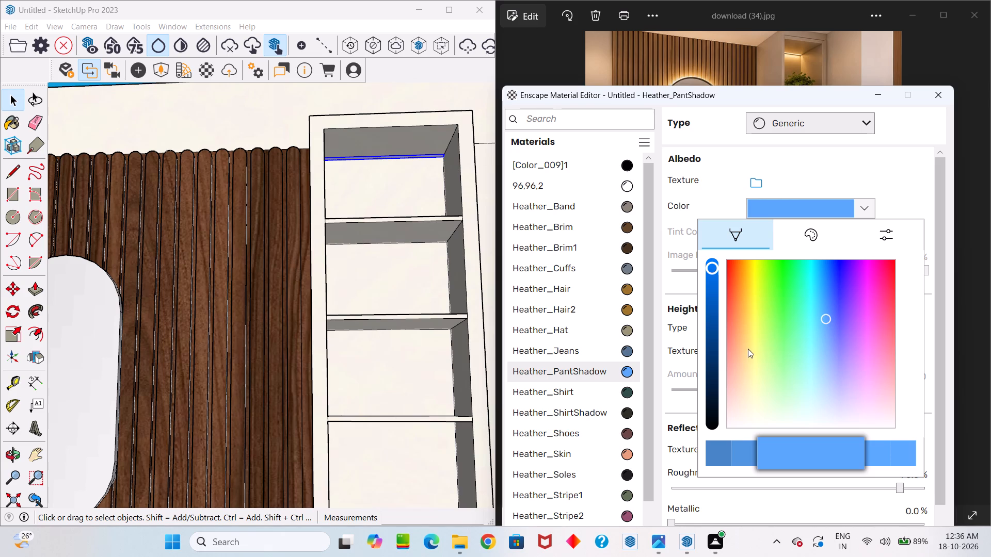
drag(753, 354, 749, 403)
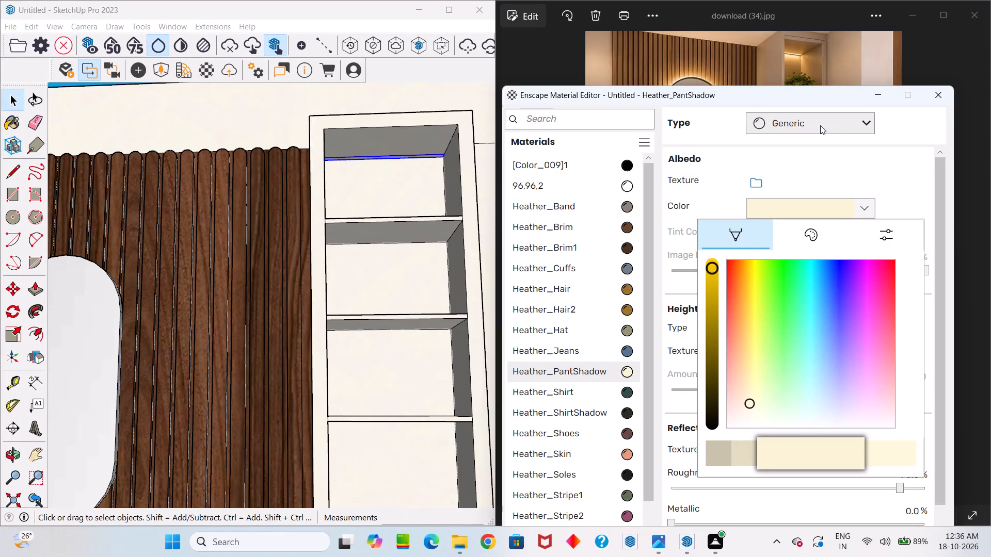
Make the Heather_PantShadow material Self-illuminated and give its light a warm pale yellow colour.
click(820, 125)
click(820, 128)
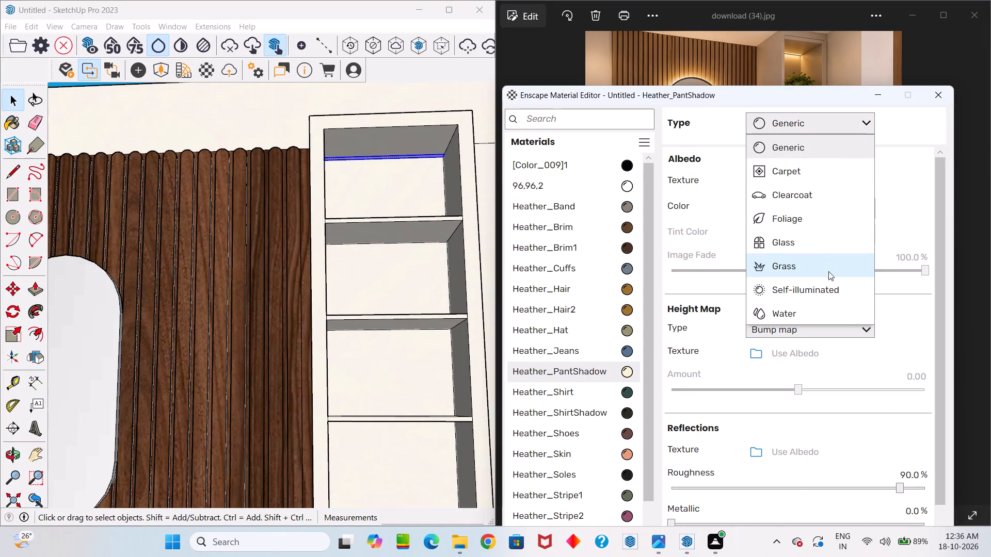
click(826, 285)
click(808, 219)
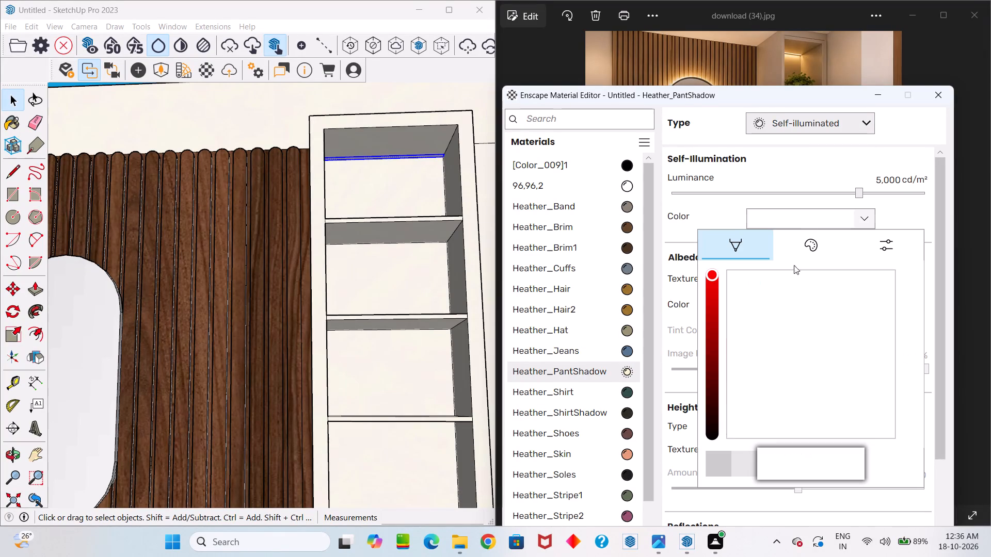
drag(747, 362, 746, 367)
drag(746, 367, 749, 387)
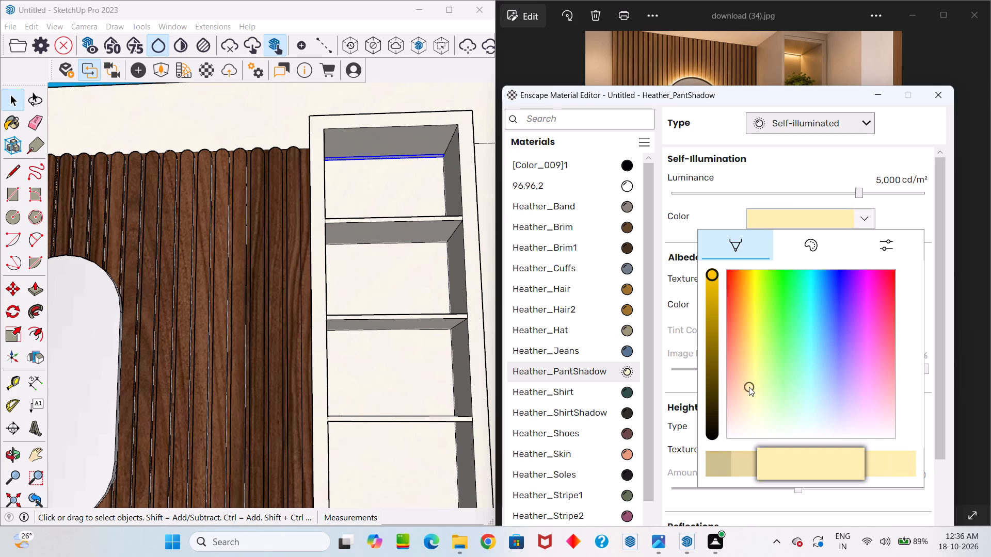
drag(749, 387, 747, 379)
Shift the Heather_PantShadow albedo colour to a slightly deeper warm cream, keeping the reference photo shown and the material editor open.
click(802, 164)
click(808, 309)
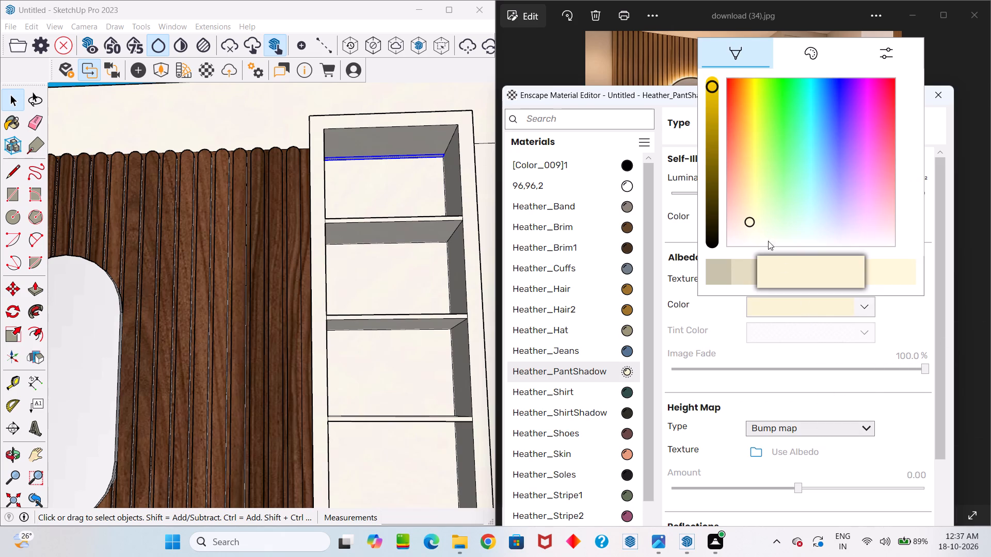
drag(752, 220, 748, 210)
drag(748, 210, 747, 204)
click(940, 73)
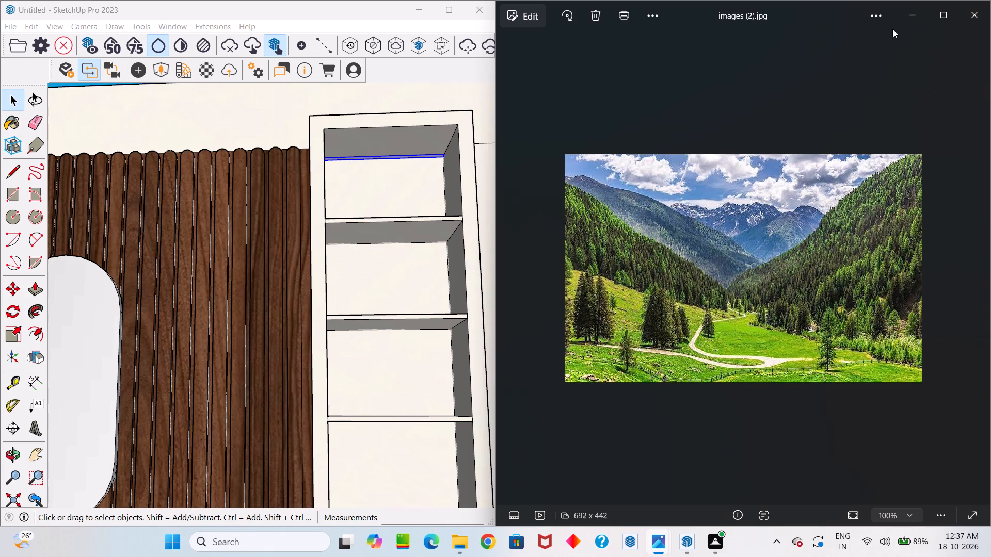
key(Left)
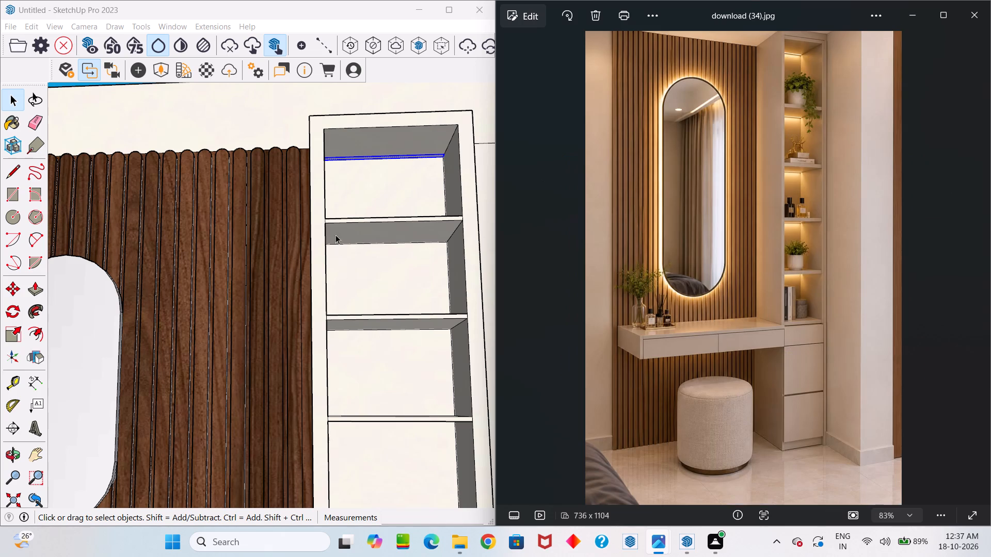
click(206, 69)
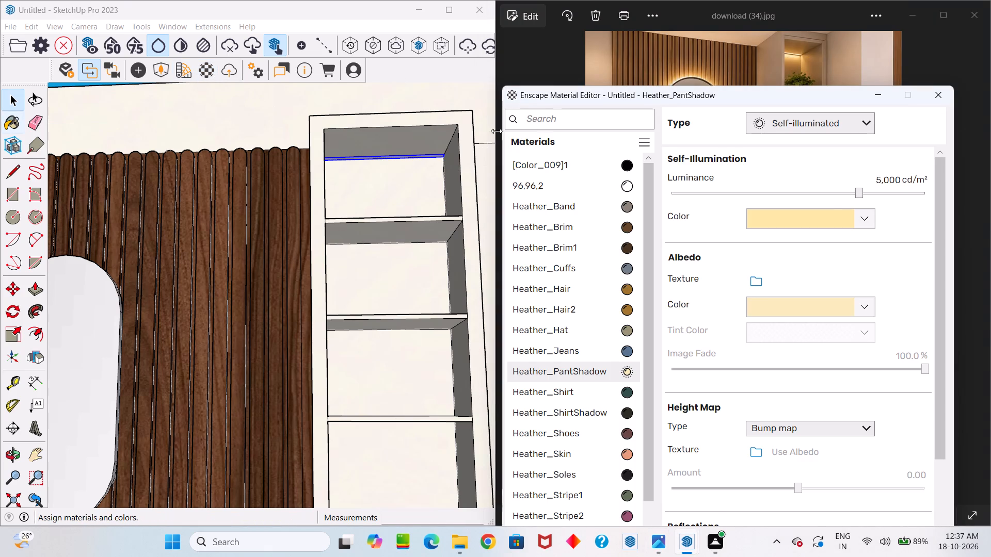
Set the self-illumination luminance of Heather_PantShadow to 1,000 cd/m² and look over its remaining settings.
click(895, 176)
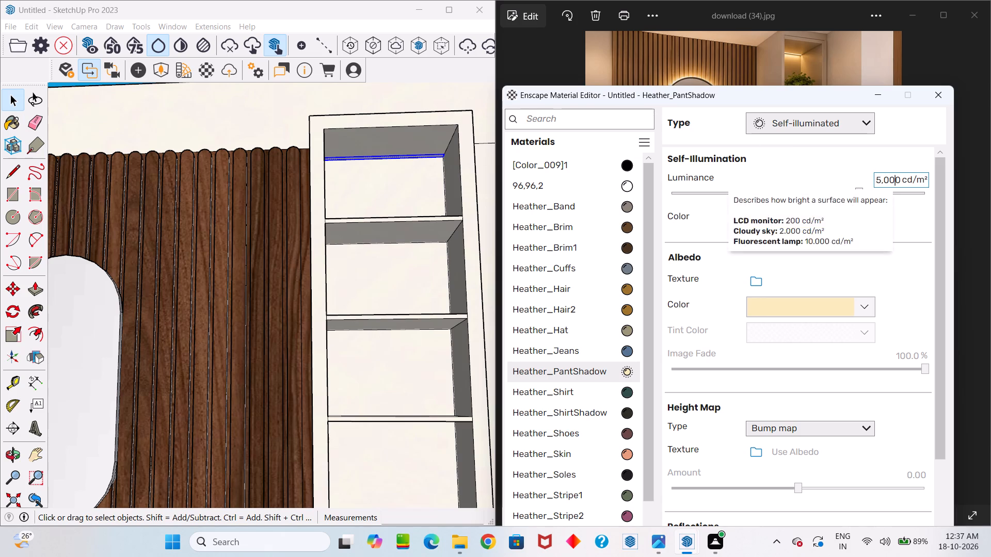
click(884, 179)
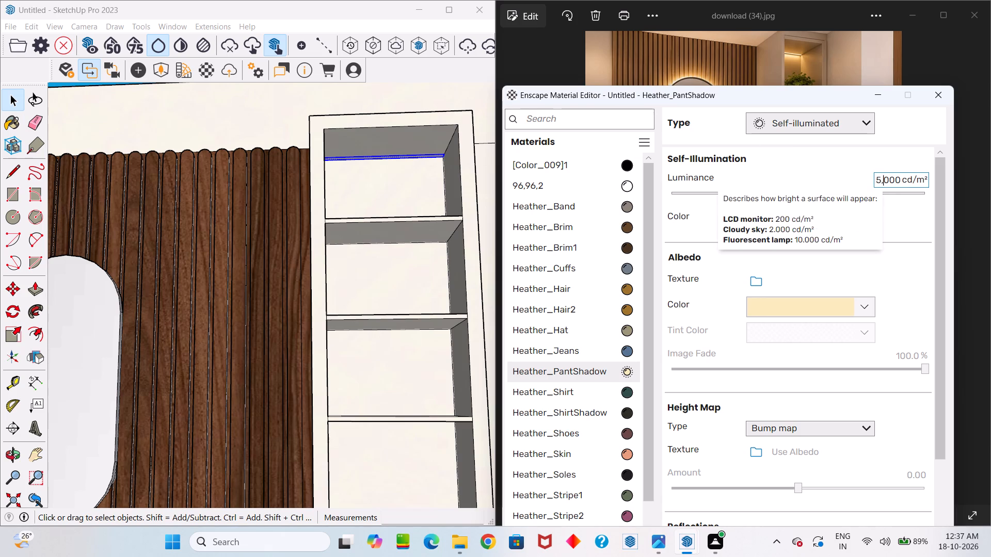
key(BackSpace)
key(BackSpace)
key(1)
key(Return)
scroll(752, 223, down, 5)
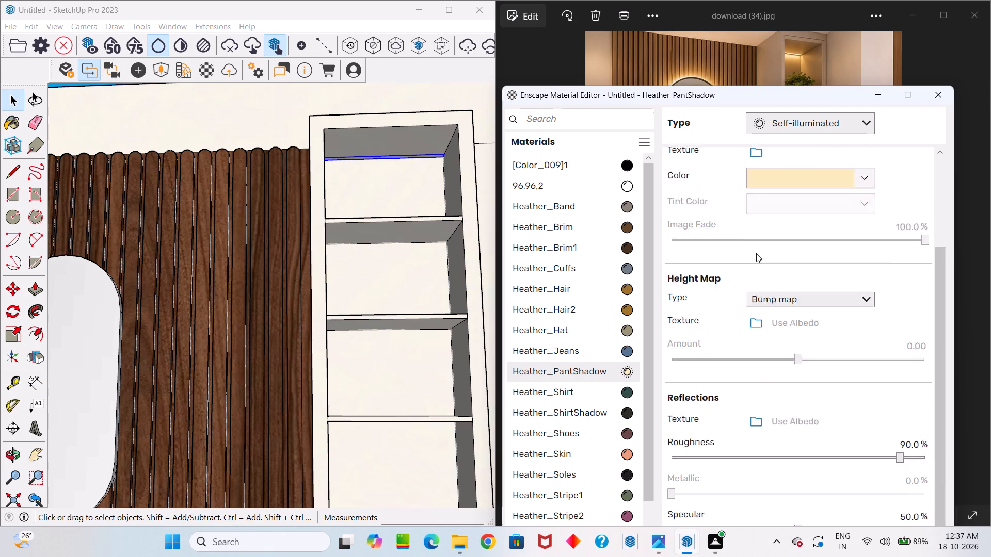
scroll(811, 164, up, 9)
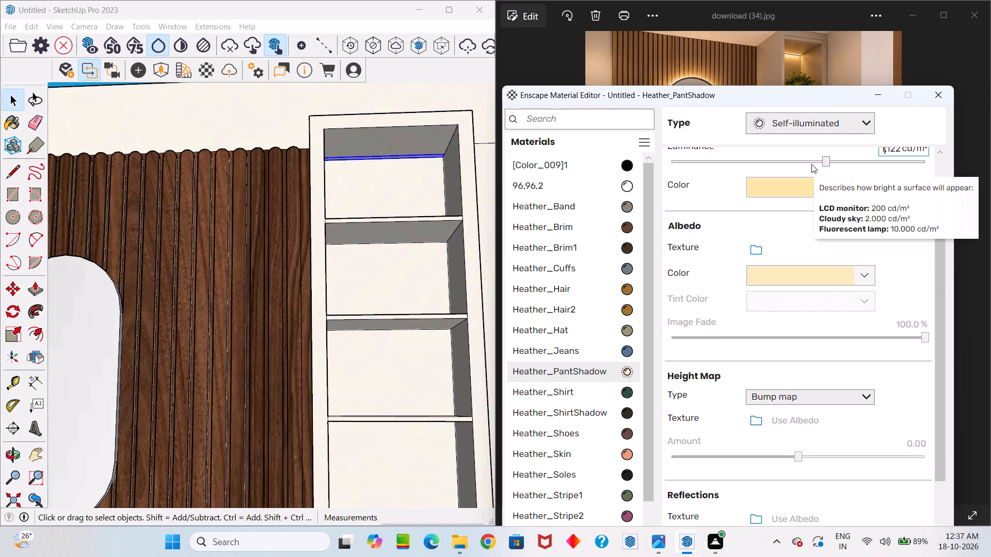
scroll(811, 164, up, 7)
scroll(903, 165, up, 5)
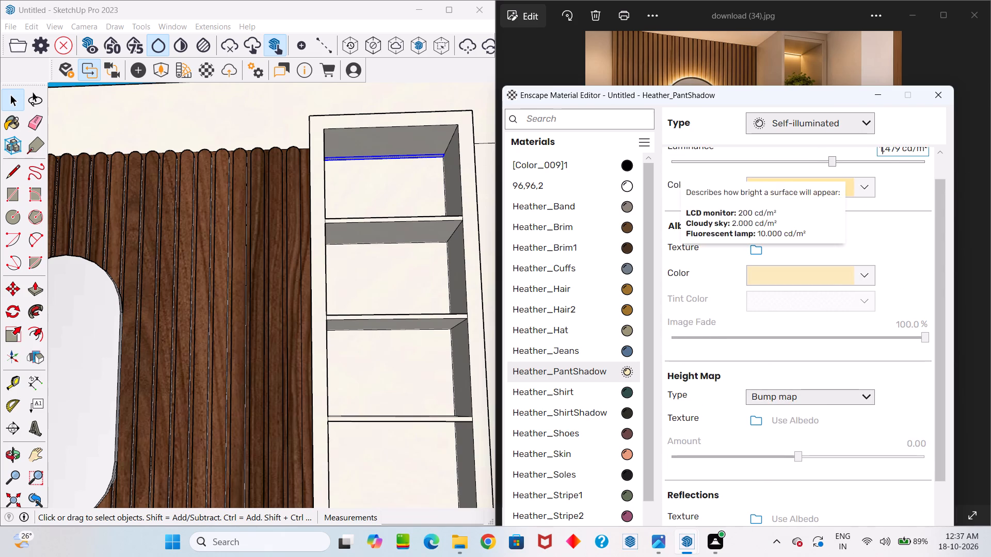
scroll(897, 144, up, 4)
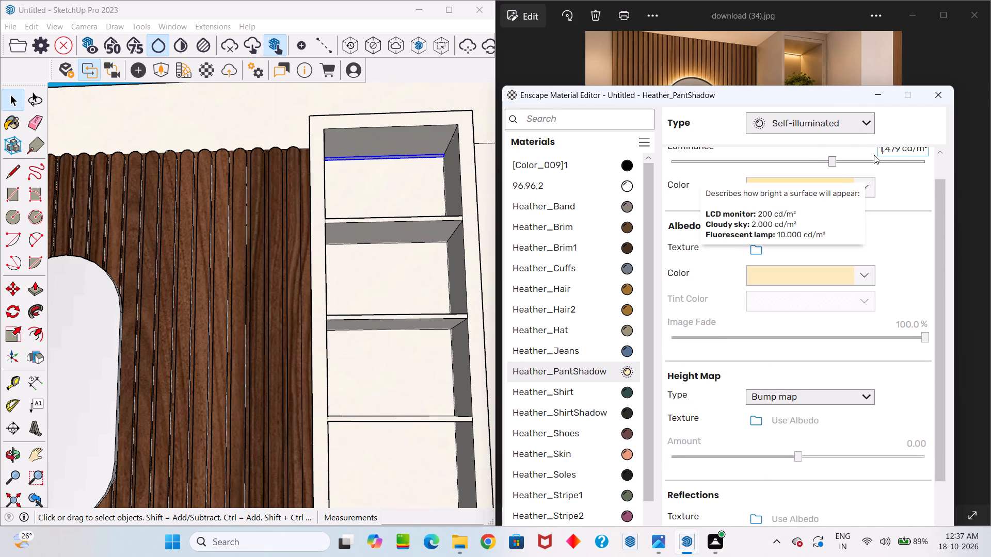
Set the Heather_PantShadow self-illumination luminance to exactly 1,000 cd/m².
click(898, 144)
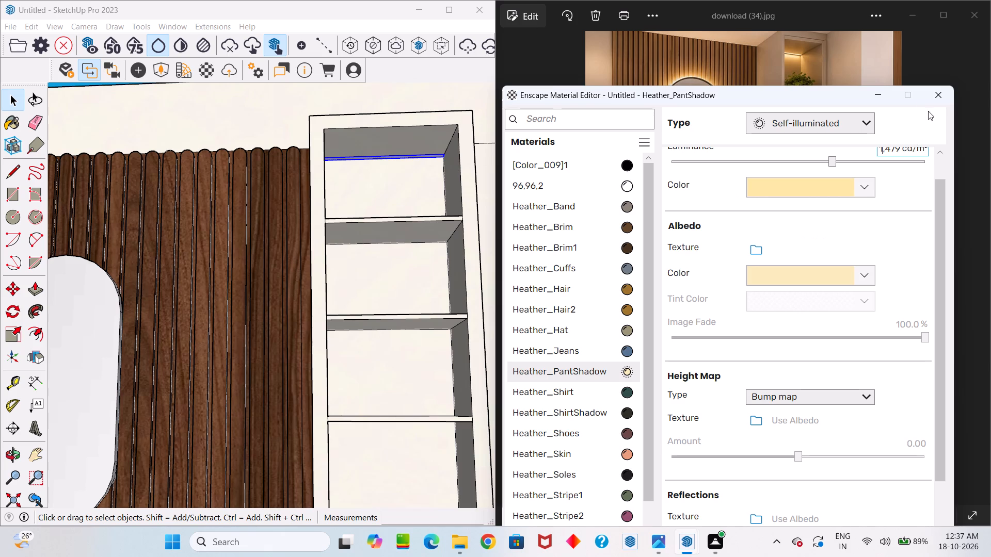
click(909, 95)
drag(839, 92, 838, 71)
scroll(855, 155, up, 4)
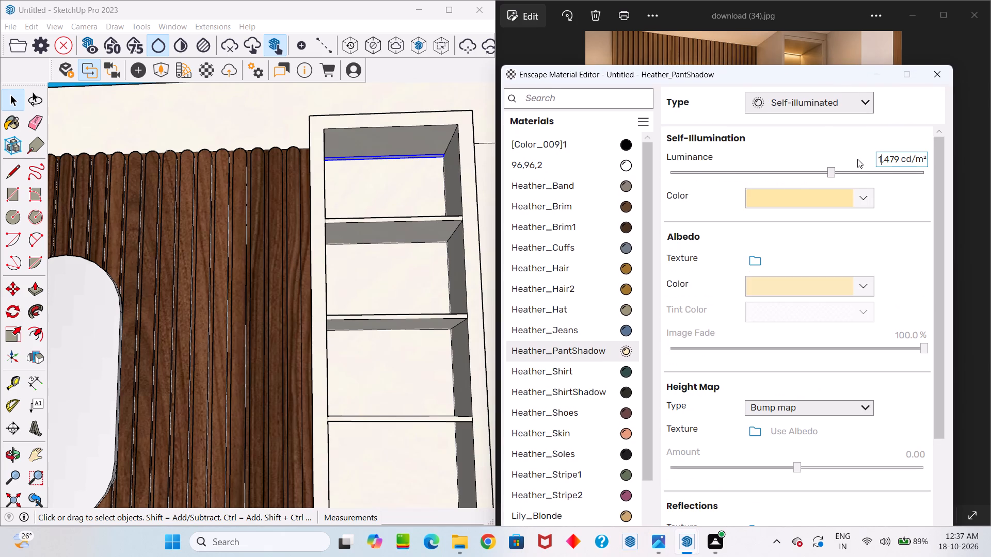
scroll(857, 159, up, 3)
click(899, 158)
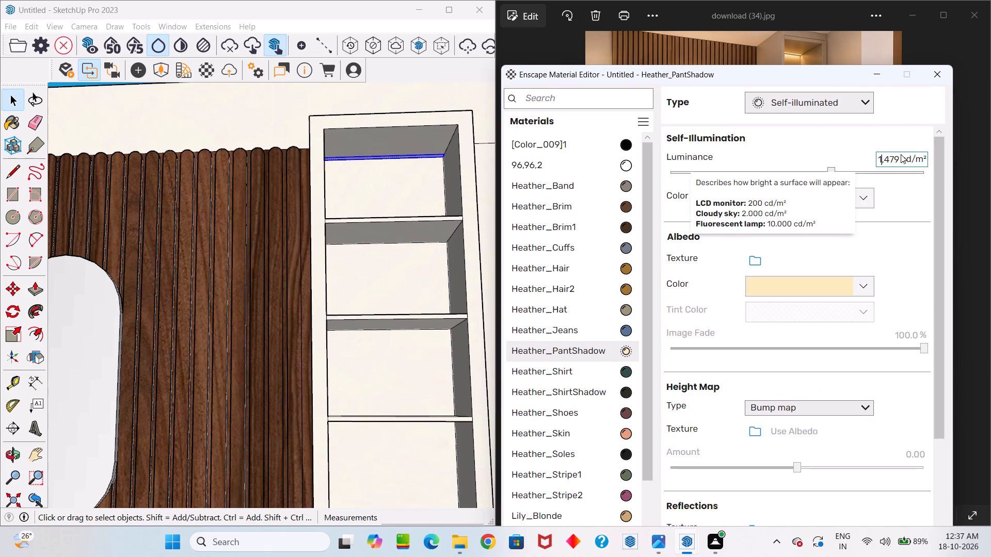
click(901, 154)
click(899, 153)
triple_click(893, 153)
double_click(897, 159)
key(BackSpace)
key(BackSpace)
key(BackSpace)
key(BackSpace)
key(BackSpace)
key(BackSpace)
key(BackSpace)
key(BackSpace)
key(BackSpace)
key(BackSpace)
key(BackSpace)
key(BackSpace)
key(BackSpace)
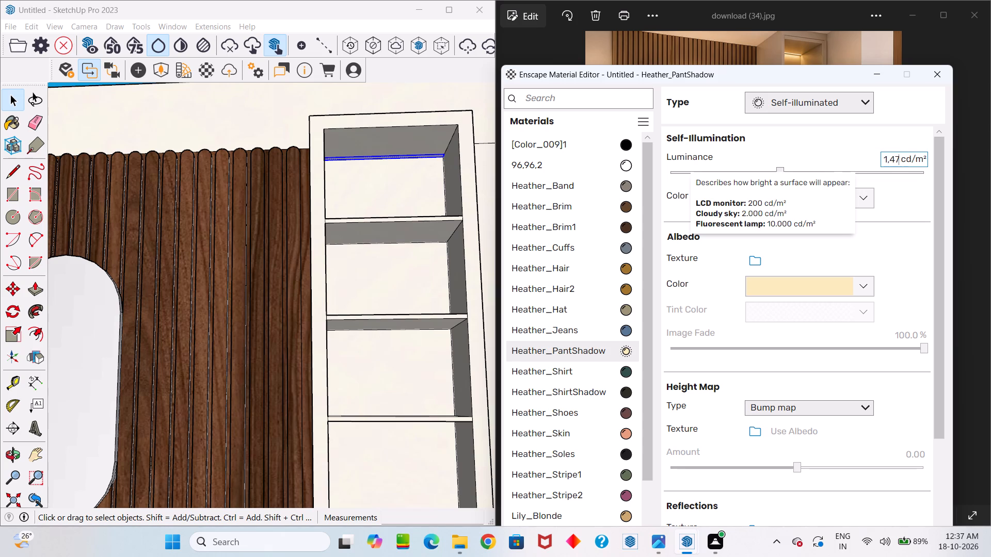
text(1000)
key(Return)
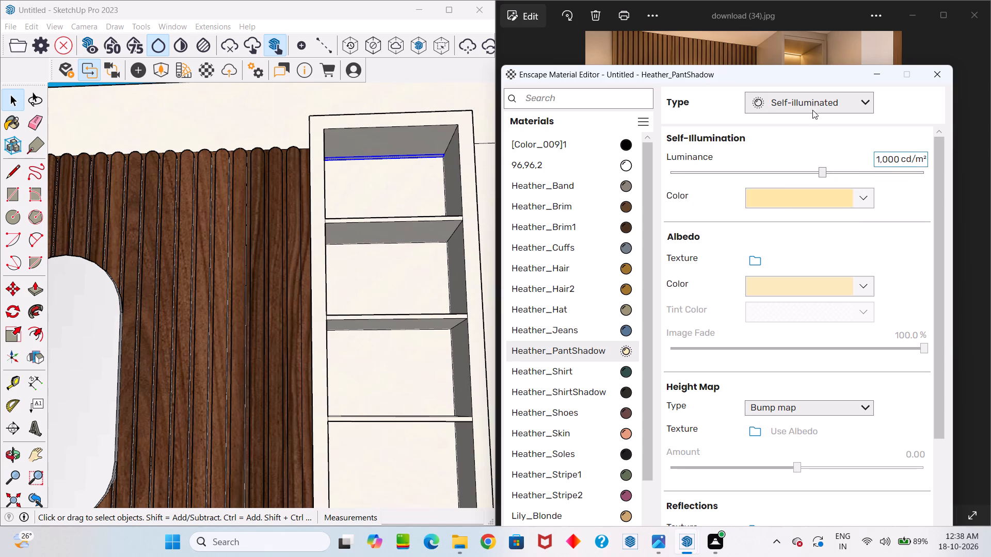
scroll(841, 209, down, 5)
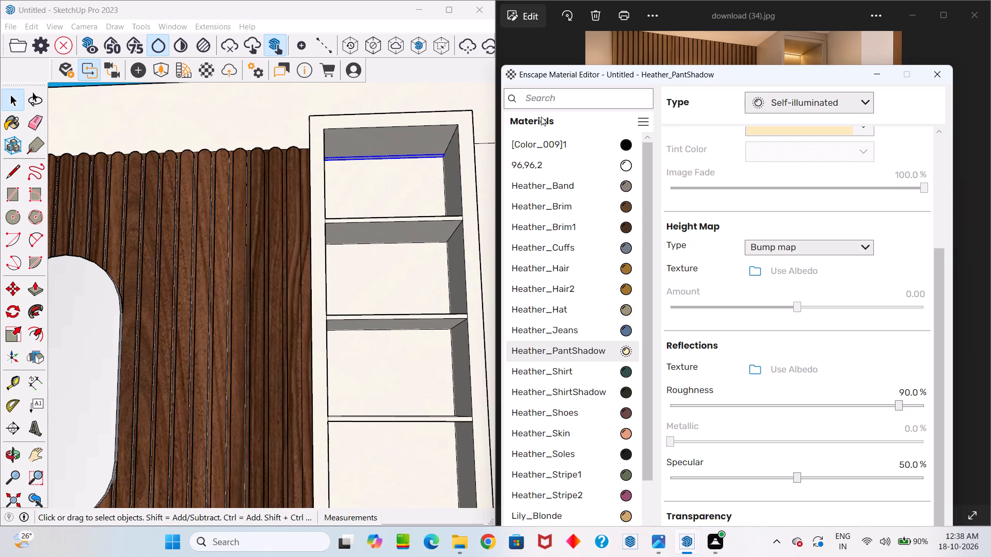
Paint the thin strip at the back of the top shelf compartment's ceiling with Heather_PantShadow.
click(18, 120)
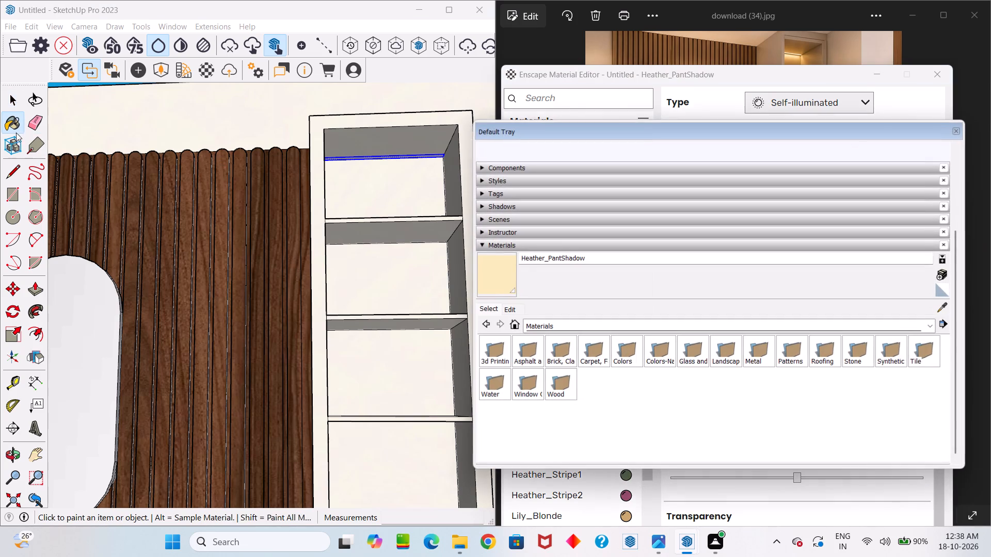
double_click(494, 278)
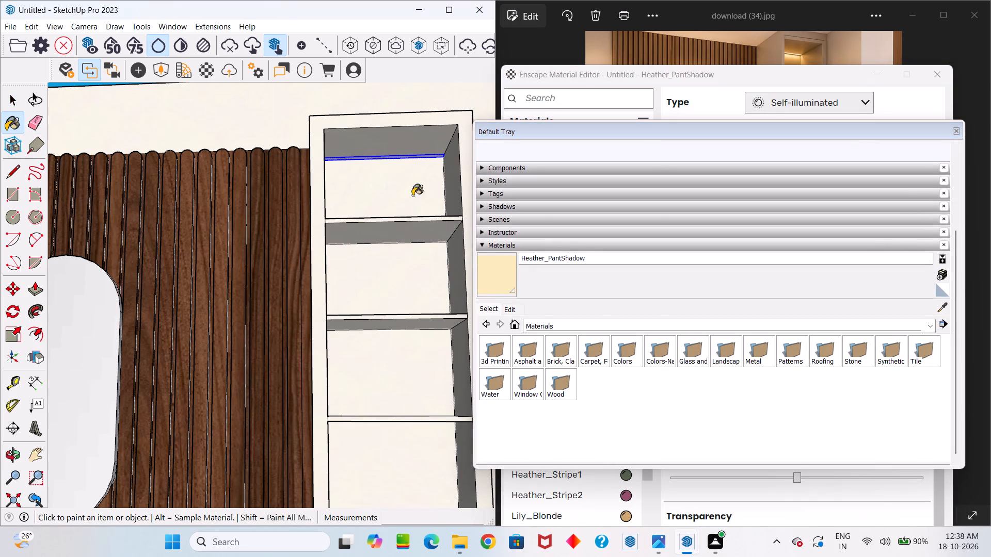
scroll(357, 144, up, 20)
click(392, 186)
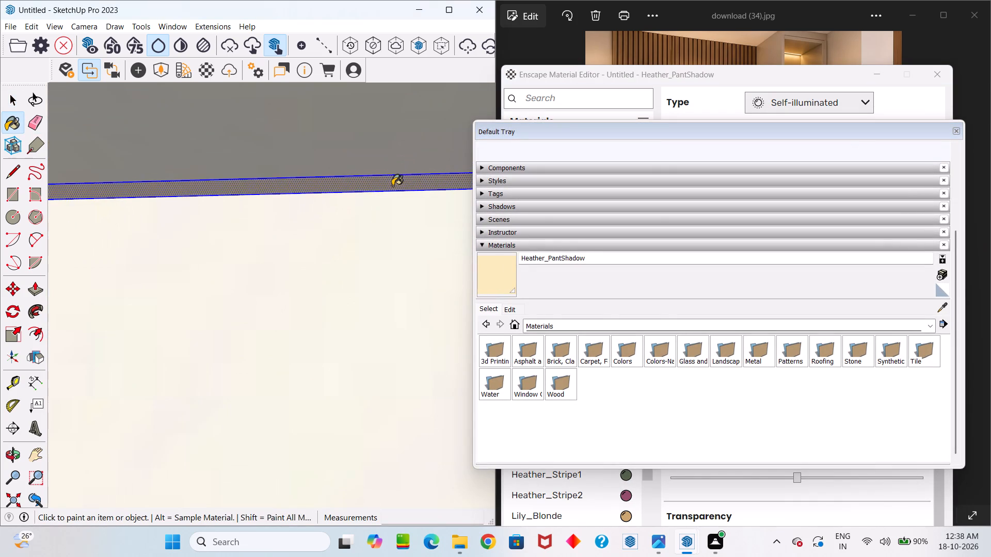
scroll(392, 186, down, 6)
key(space)
click(379, 216)
Examine the rim of the oval mirror where its curved top face meets the straight side face.
scroll(379, 216, down, 5)
middle_drag(379, 224, 367, 163)
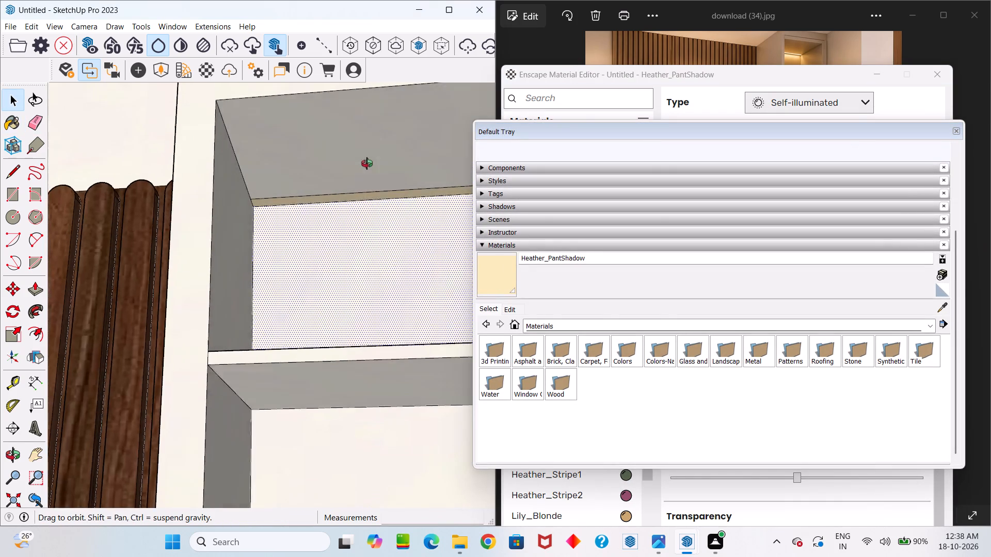
middle_drag(367, 163, 321, 156)
scroll(323, 167, down, 5)
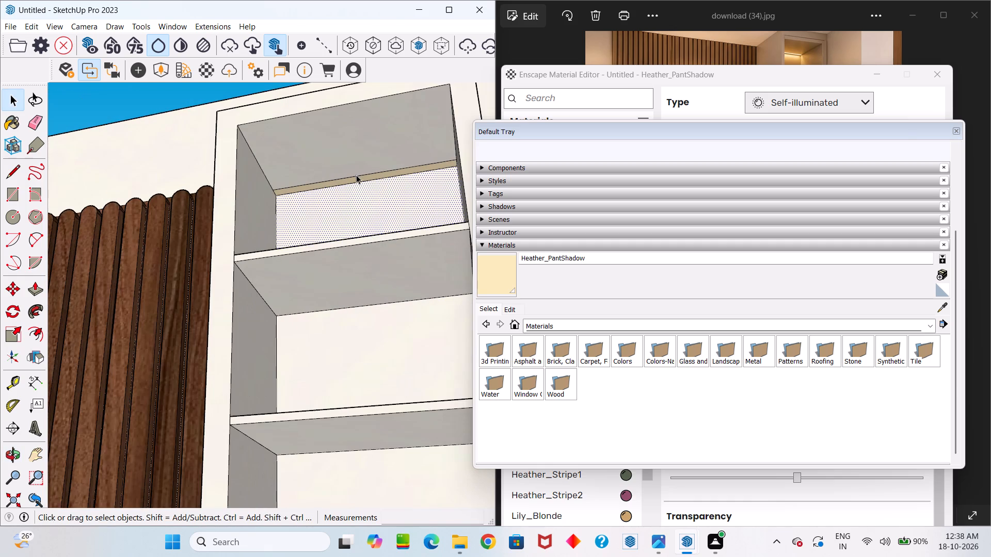
scroll(469, 227, down, 6)
scroll(423, 232, down, 13)
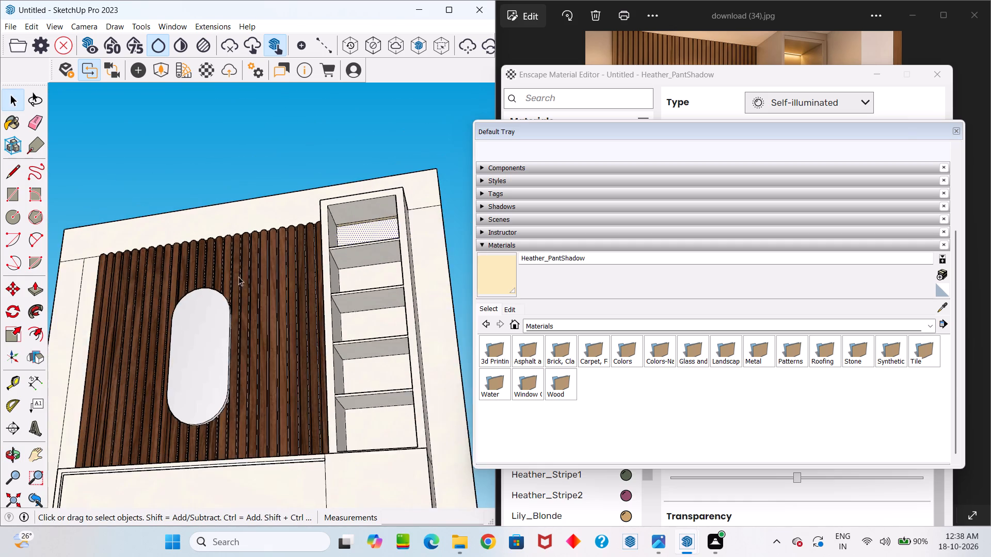
middle_drag(237, 288, 188, 516)
scroll(200, 388, up, 9)
middle_drag(216, 333, 242, 490)
scroll(271, 357, up, 8)
middle_drag(289, 314, 150, 317)
scroll(194, 308, up, 5)
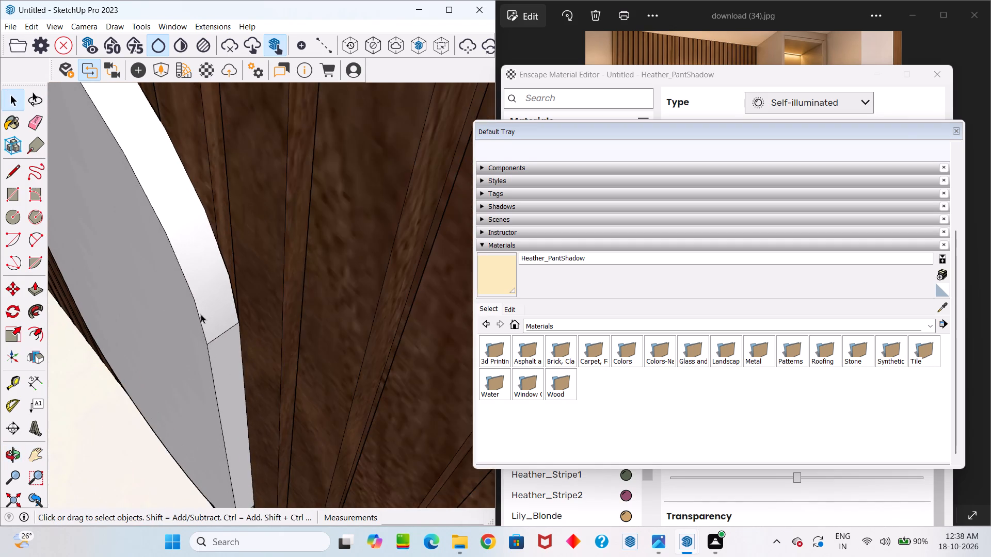
middle_drag(213, 339, 361, 258)
scroll(307, 291, down, 3)
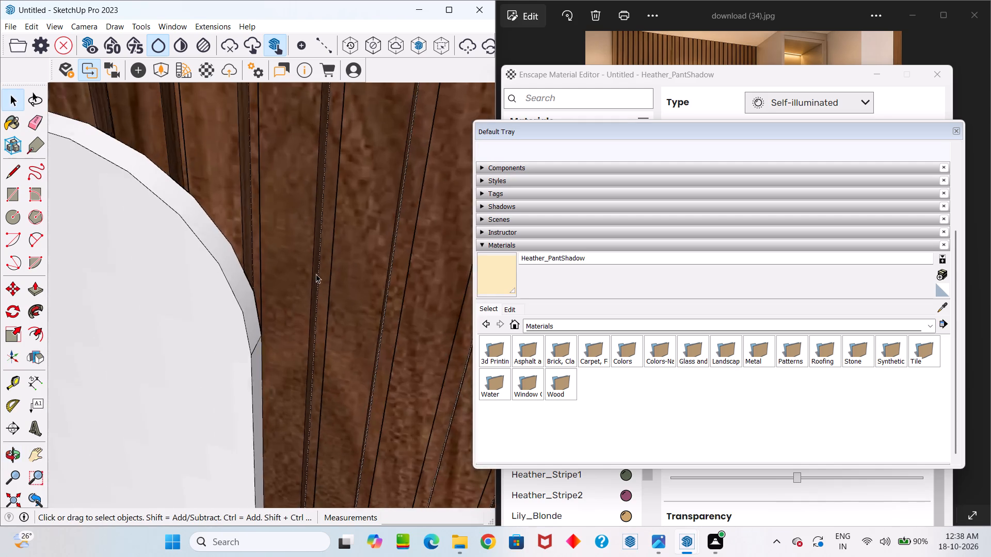
scroll(316, 274, down, 9)
click(249, 314)
middle_drag(280, 306, 187, 345)
scroll(217, 303, up, 8)
click(222, 303)
scroll(238, 301, down, 5)
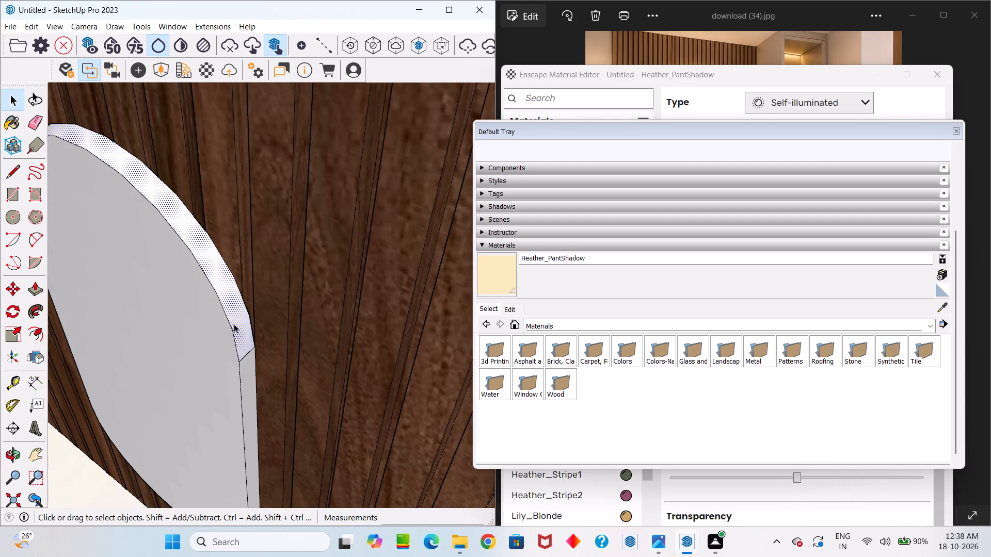
middle_drag(236, 322, 195, 303)
scroll(202, 332, up, 9)
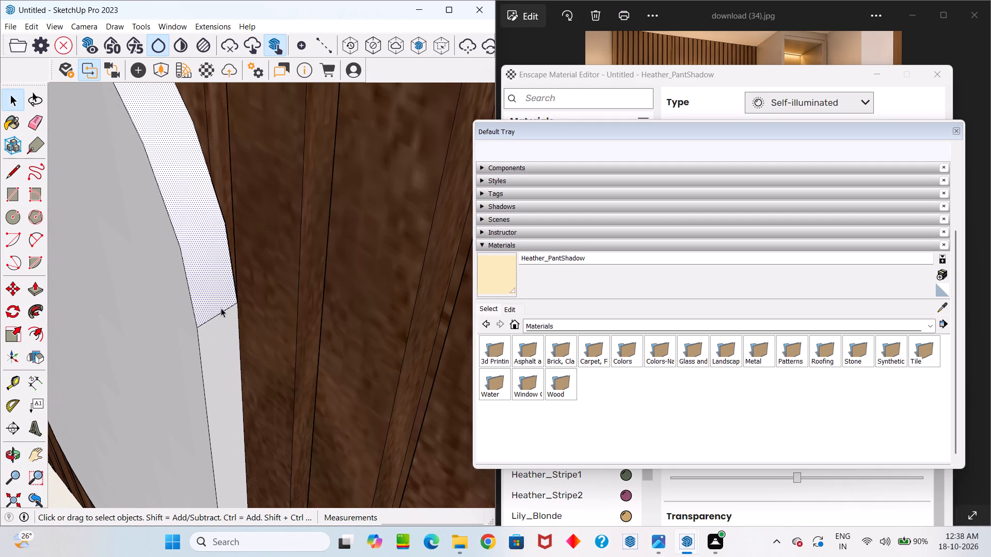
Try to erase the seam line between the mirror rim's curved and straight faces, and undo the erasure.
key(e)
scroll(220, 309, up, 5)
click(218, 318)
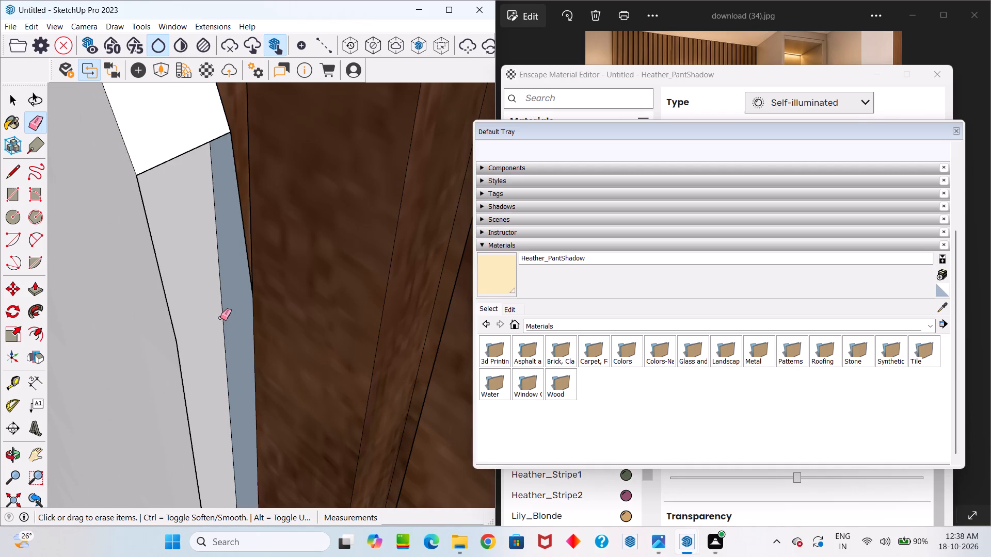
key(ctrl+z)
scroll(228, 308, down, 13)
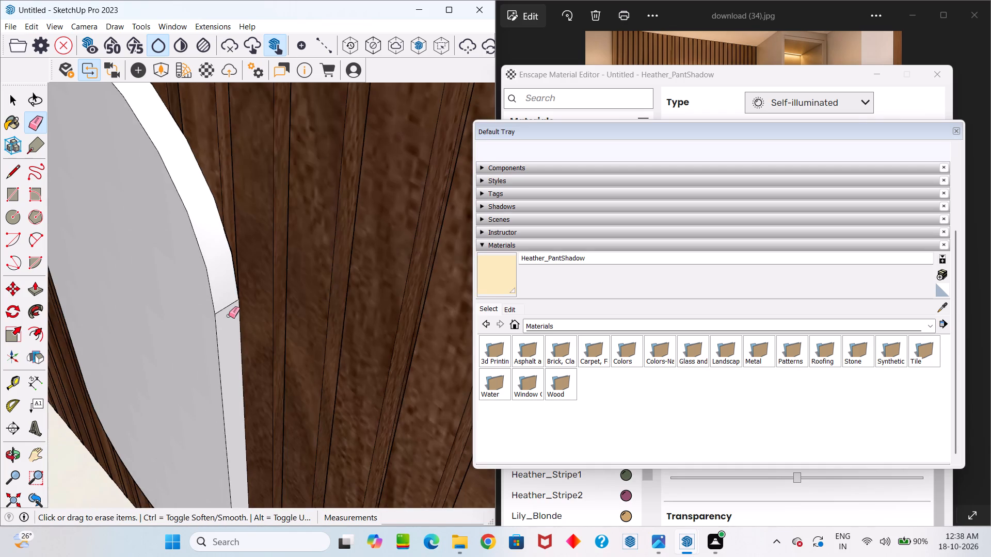
Paint the oval mirror's rim with Heather_PantShadow, covering the top curve, both straight sides and the bottom curve.
middle_drag(229, 318, 223, 251)
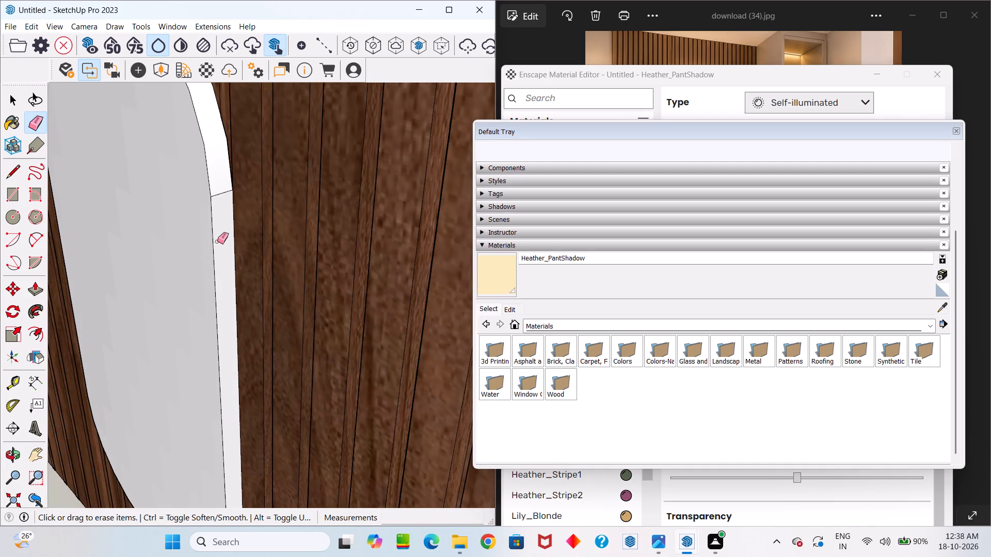
click(489, 276)
scroll(224, 151, up, 3)
click(221, 150)
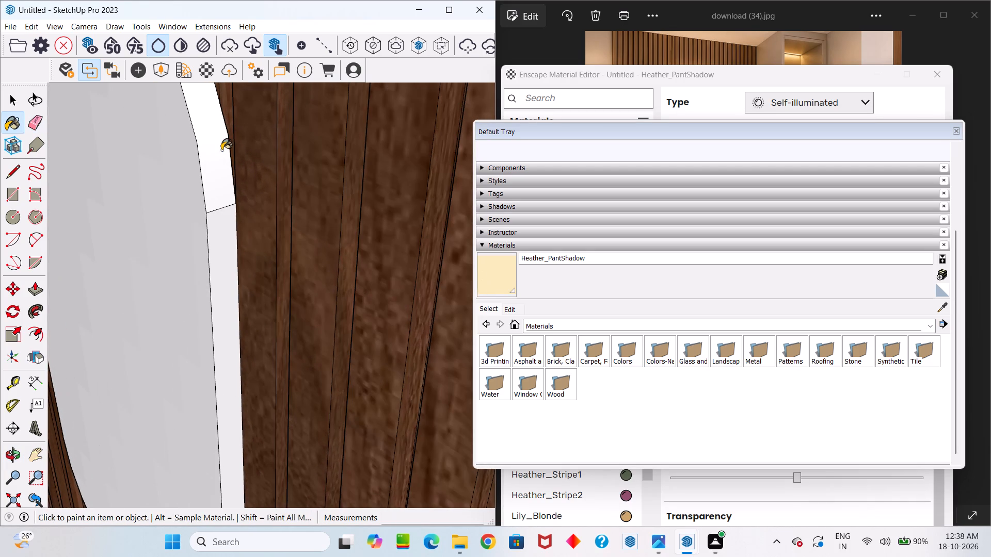
scroll(225, 161, down, 6)
click(223, 221)
scroll(239, 212, down, 7)
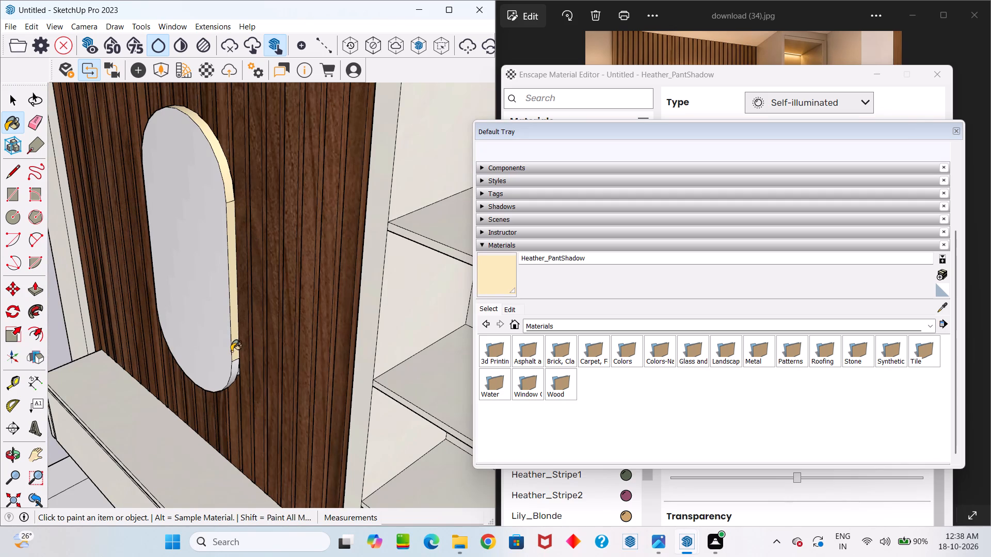
middle_drag(235, 365, 243, 267)
scroll(235, 295, up, 9)
click(244, 277)
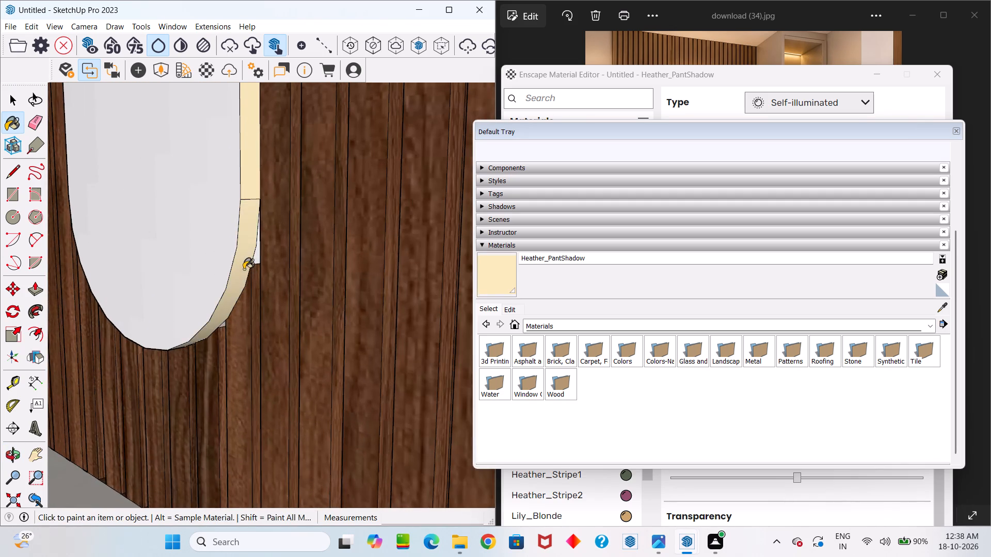
scroll(244, 269, down, 6)
middle_drag(229, 248, 540, 307)
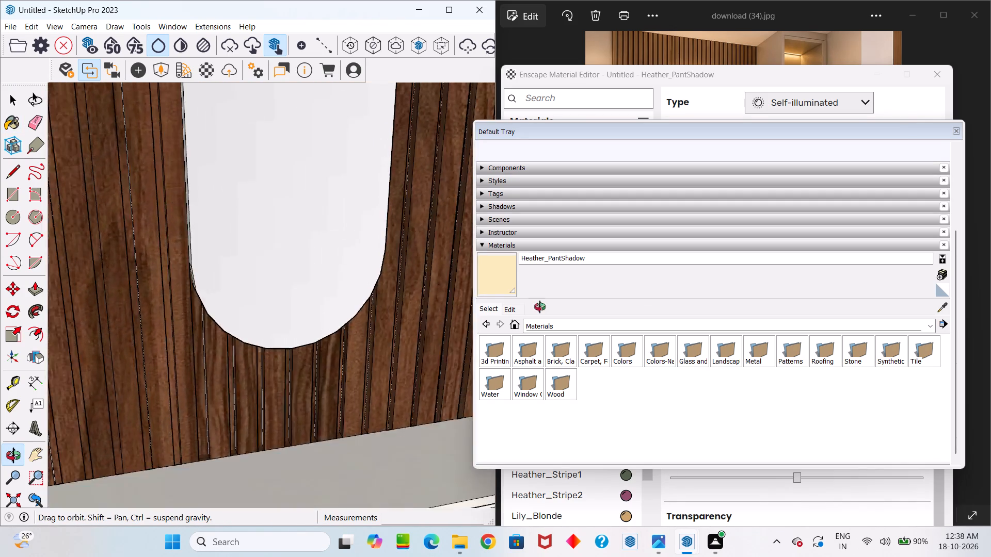
middle_drag(540, 307, 637, 314)
scroll(268, 284, up, 3)
click(246, 208)
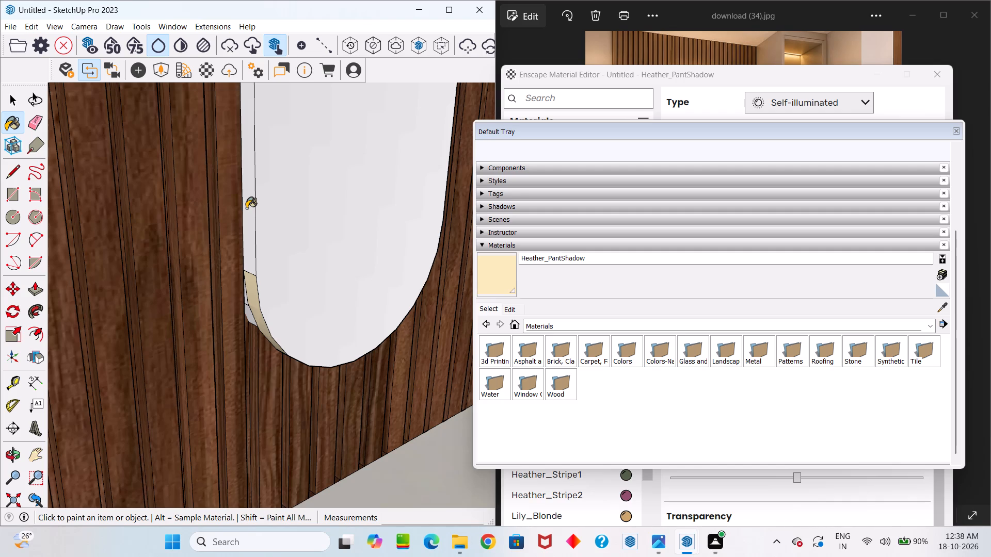
scroll(239, 328, down, 12)
middle_drag(263, 274, 173, 419)
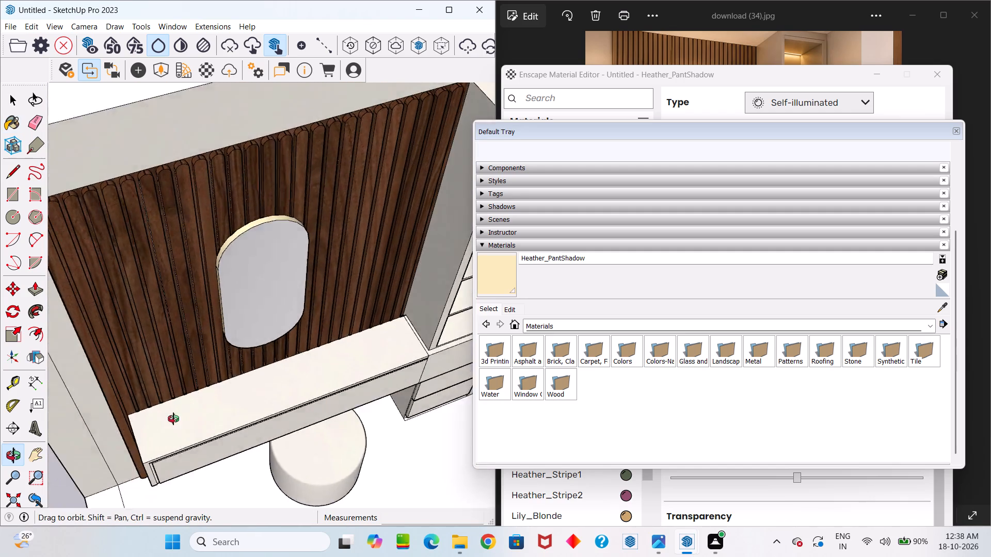
middle_drag(173, 419, 134, 371)
key(space)
Copy the painted strip from the top shelf compartment straight down about 1' 1 1/2" to the back of the second compartment's ceiling.
scroll(198, 437, down, 10)
middle_drag(223, 394, 140, 232)
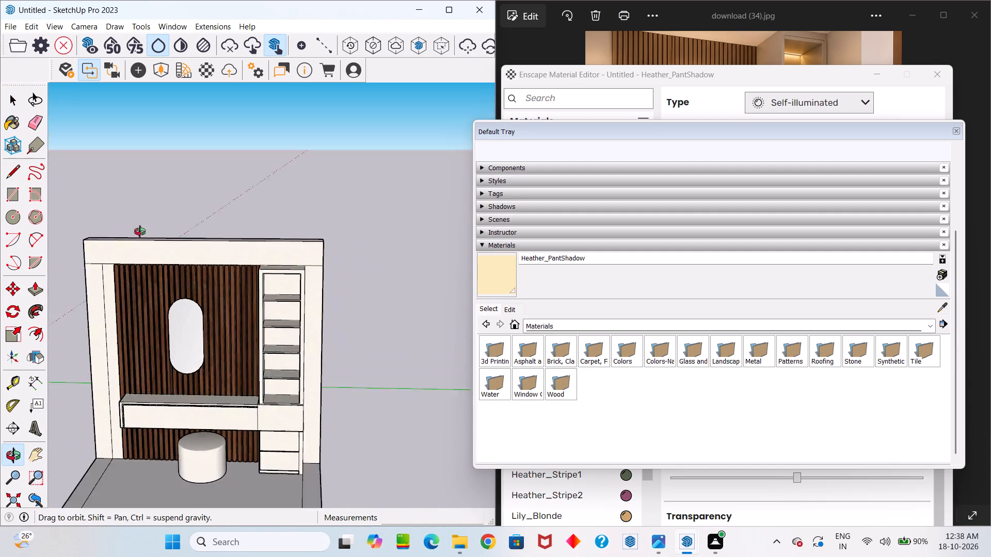
middle_drag(140, 232, 144, 196)
scroll(298, 282, up, 5)
middle_drag(270, 225, 274, 191)
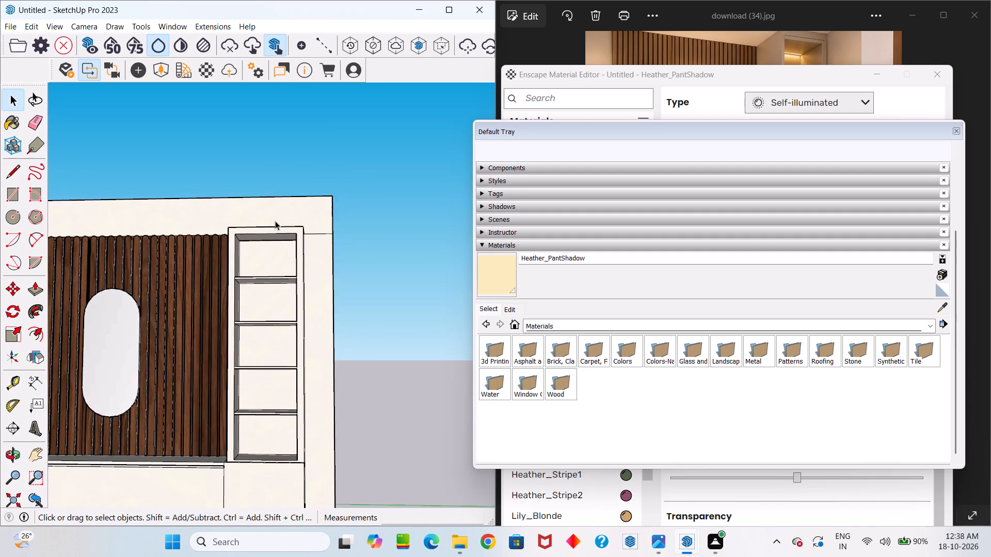
scroll(275, 223, up, 16)
middle_drag(295, 211, 291, 123)
scroll(309, 222, up, 5)
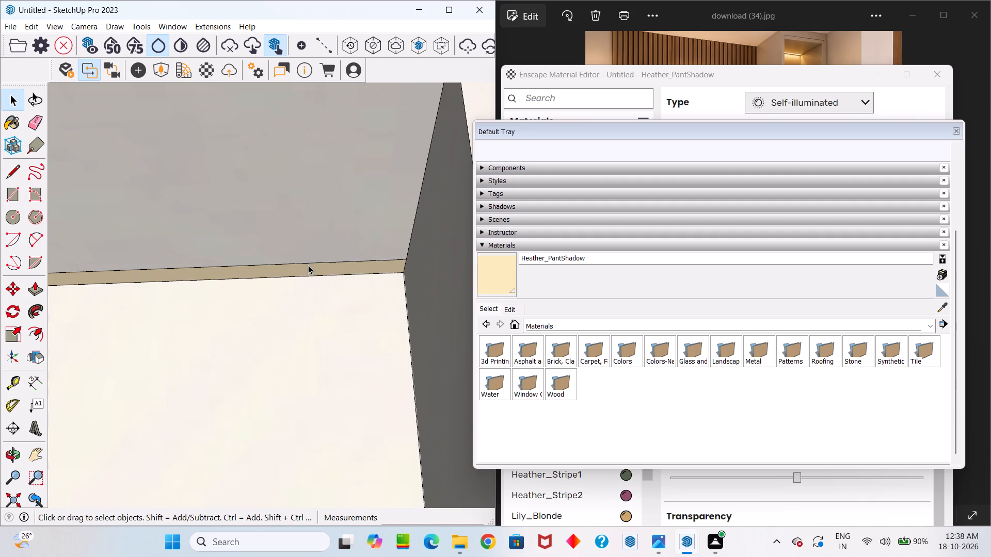
double_click(308, 267)
key(m)
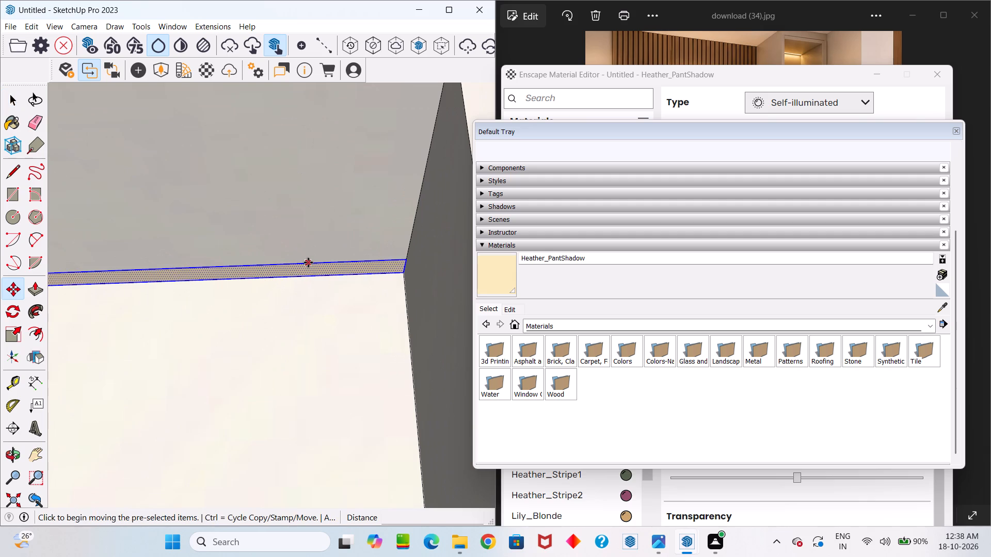
click(308, 263)
scroll(314, 311, down, 13)
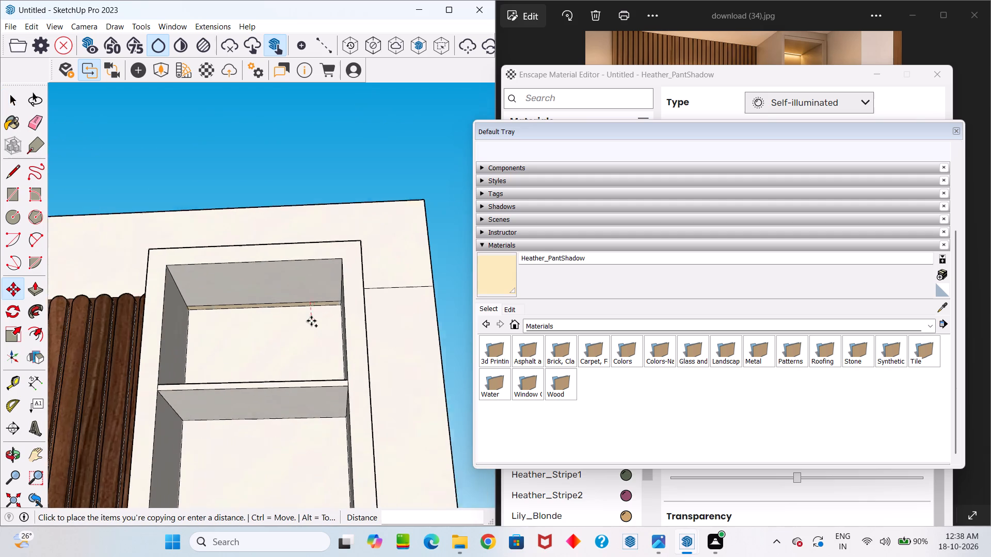
click(311, 407)
click(312, 407)
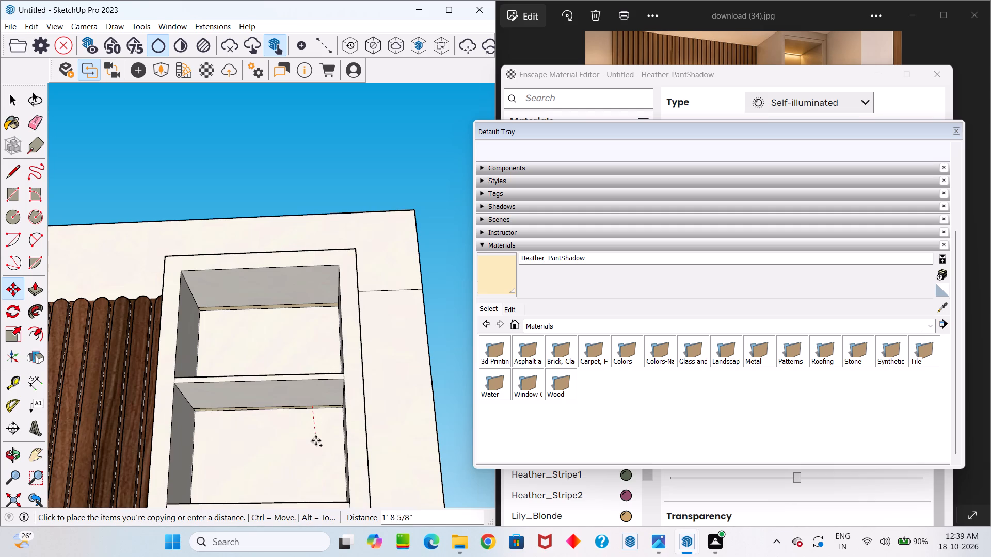
key(space)
Copy the second compartment's strip straight down about 1' 1 3/16" to the back of the third compartment's ceiling.
scroll(315, 424, up, 6)
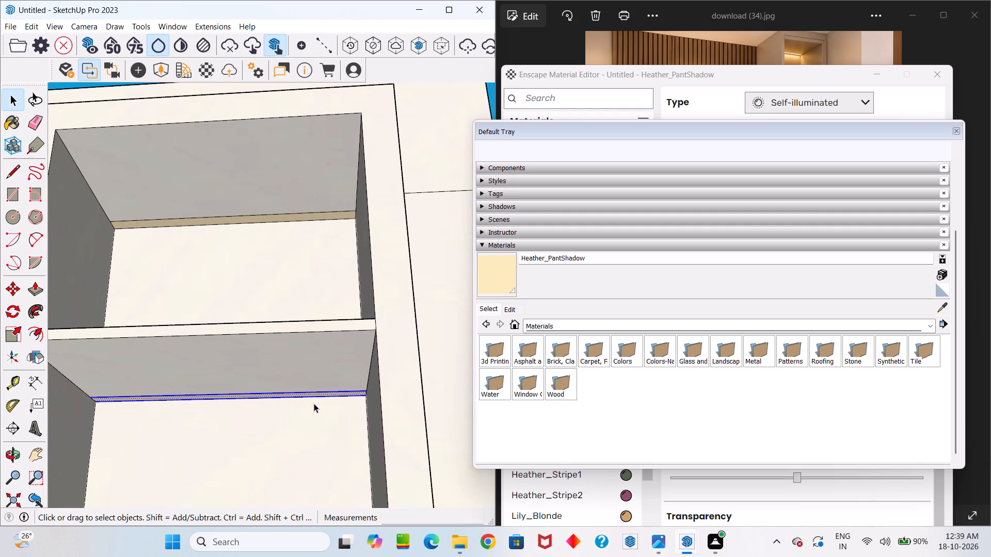
key(m)
scroll(304, 394, up, 8)
click(303, 392)
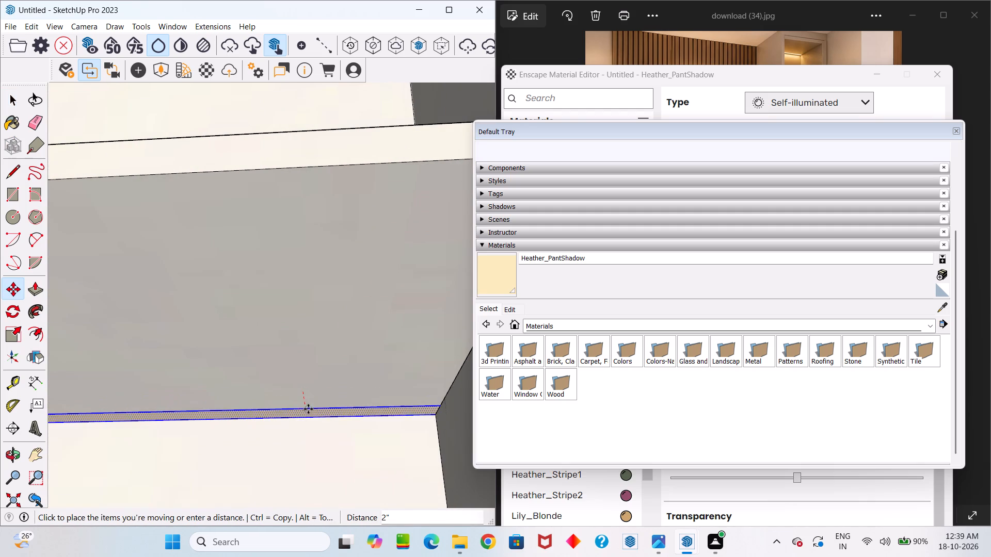
scroll(308, 412, down, 20)
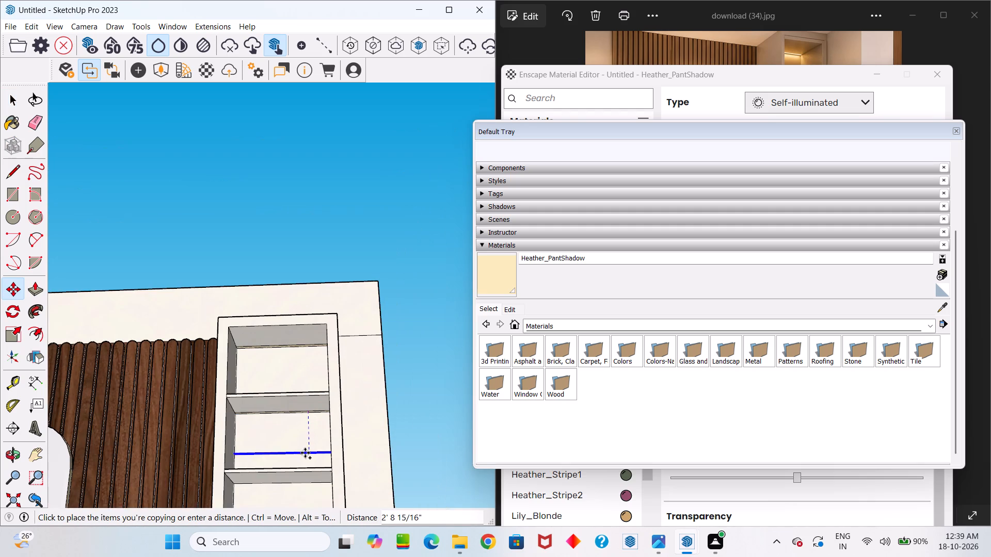
scroll(306, 458, down, 6)
scroll(305, 476, up, 4)
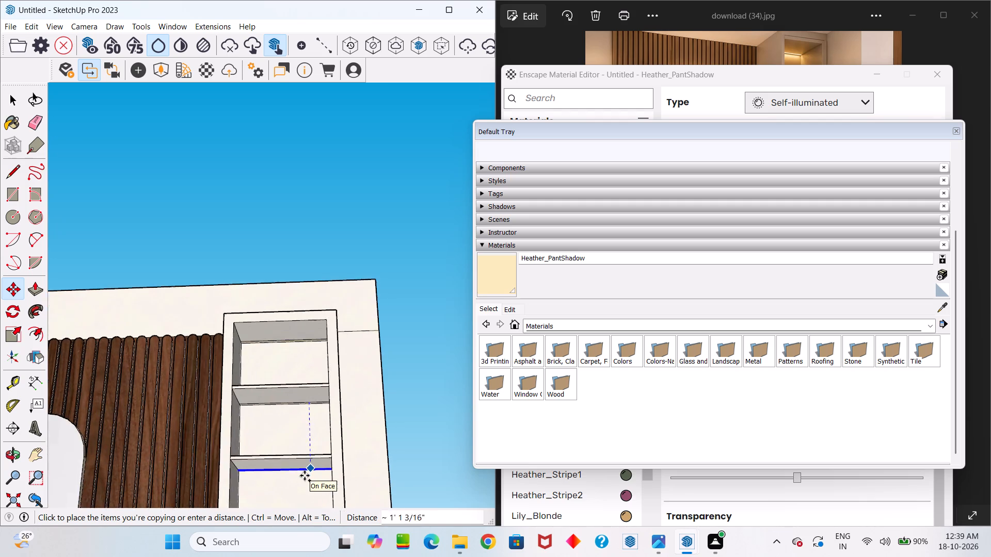
scroll(305, 476, up, 10)
click(318, 461)
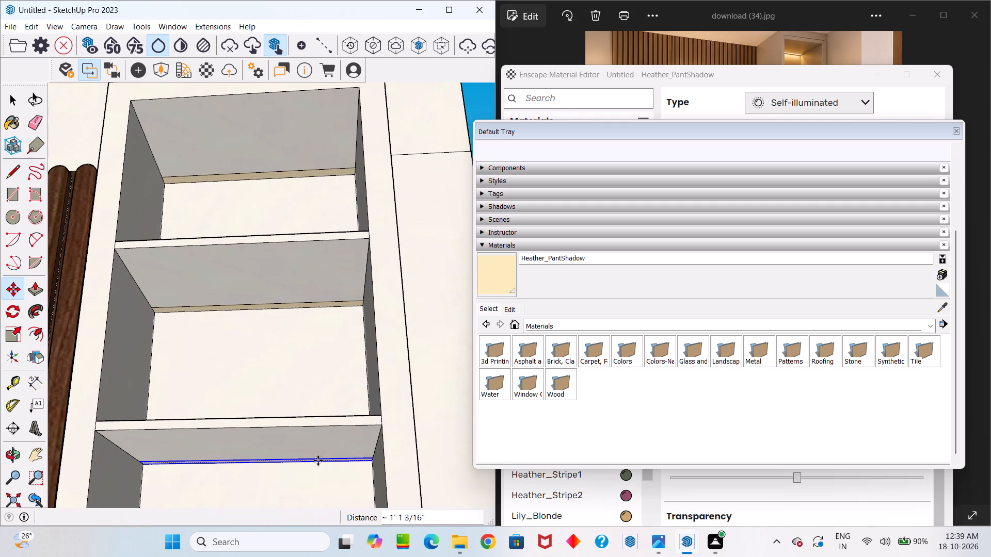
key(space)
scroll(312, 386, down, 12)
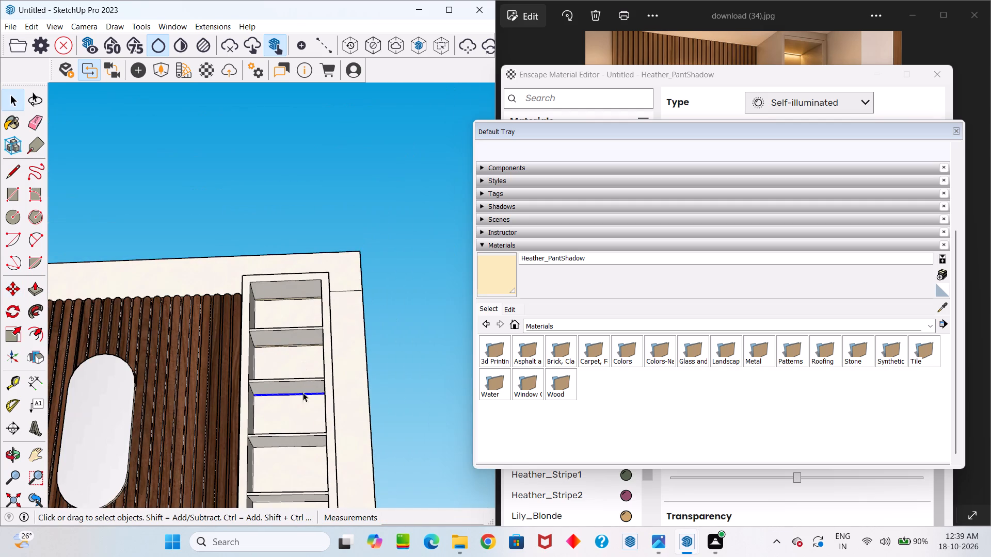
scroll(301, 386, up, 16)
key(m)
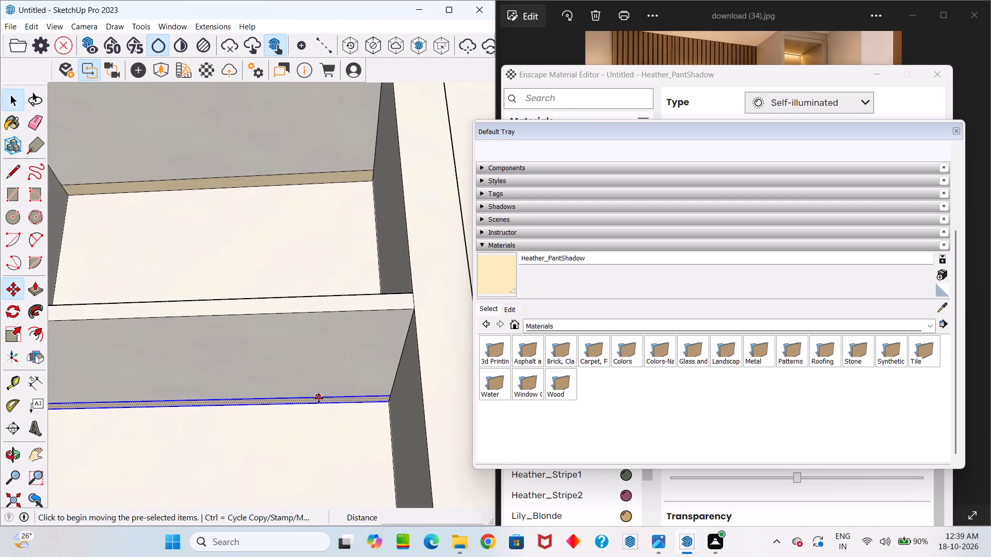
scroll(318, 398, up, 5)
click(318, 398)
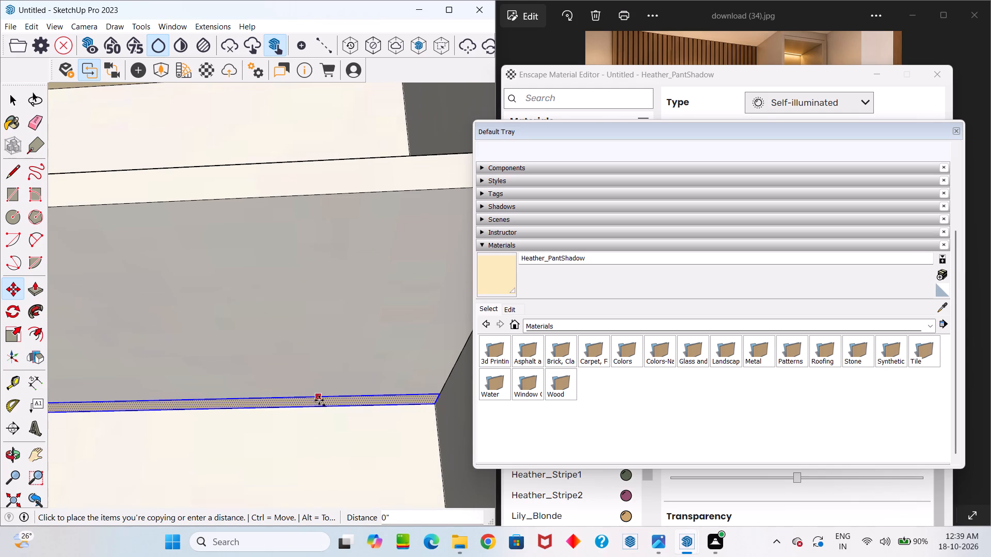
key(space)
Copy the third compartment's strip straight down about 1' 1 3/16" to the back of the fourth compartment's ceiling.
click(325, 400)
double_click(324, 400)
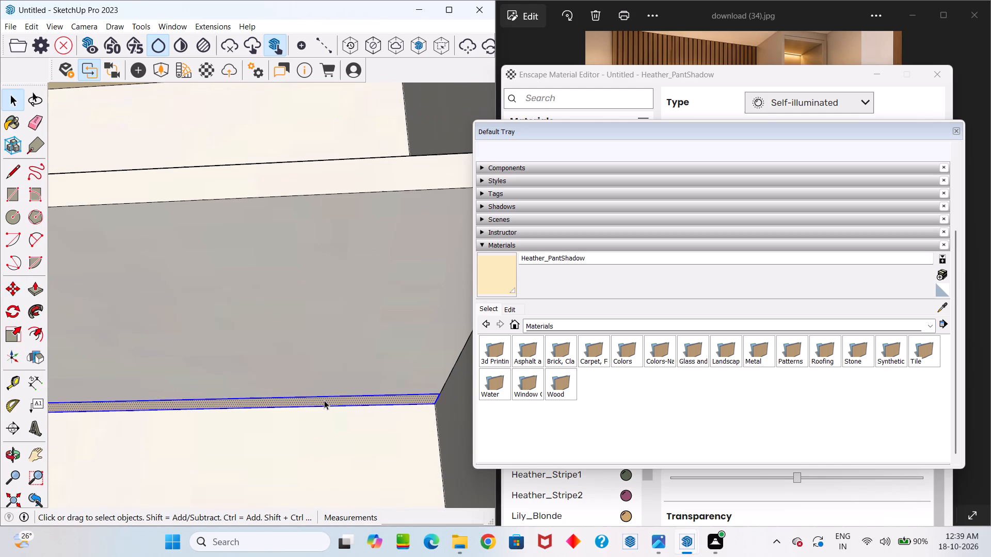
key(m)
click(323, 397)
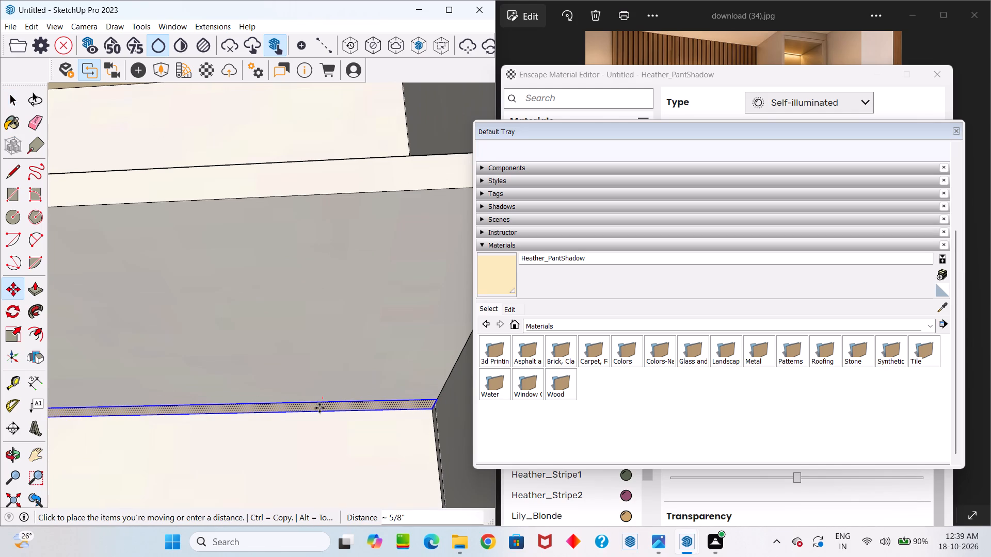
scroll(320, 413, down, 19)
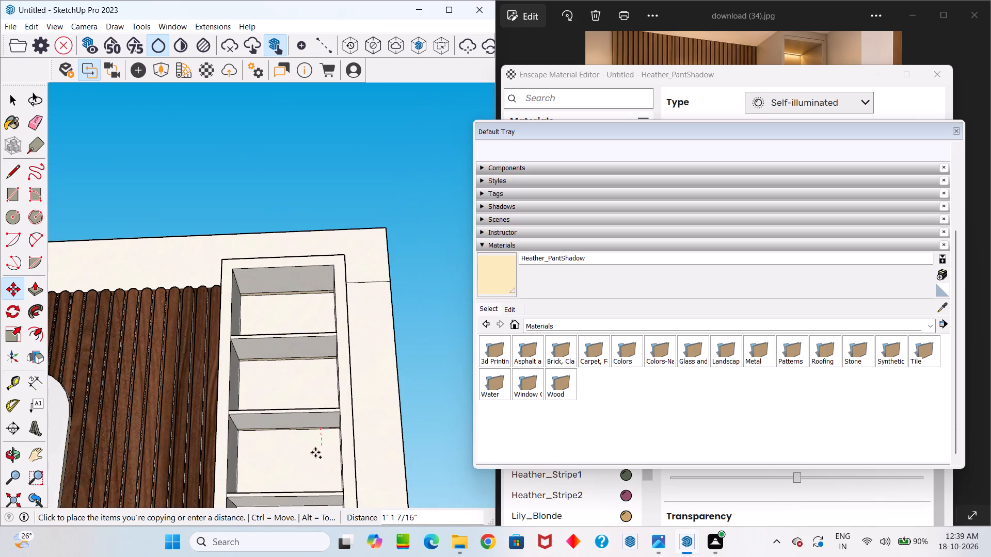
middle_drag(311, 470, 306, 313)
middle_drag(301, 324, 309, 438)
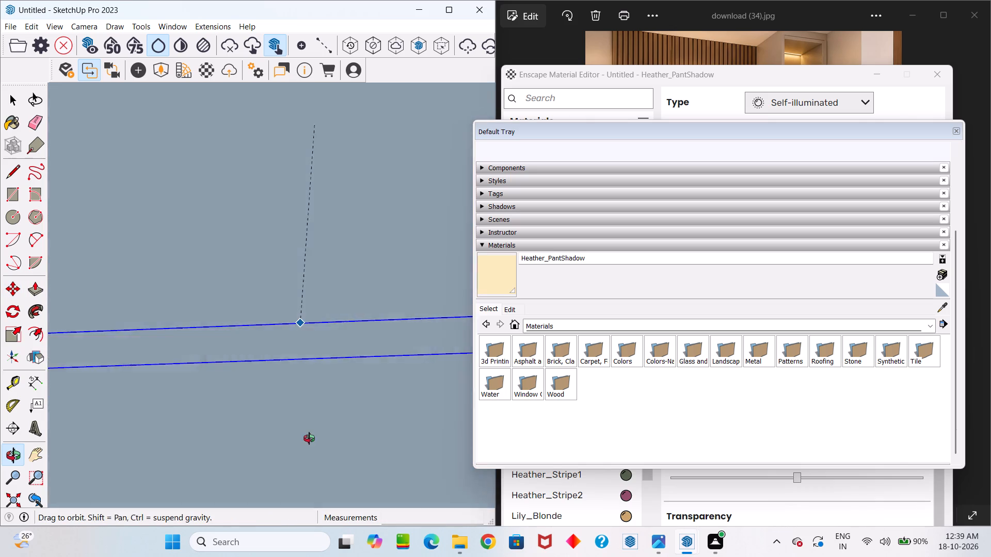
middle_drag(309, 438, 309, 446)
scroll(312, 366, down, 20)
scroll(312, 366, down, 11)
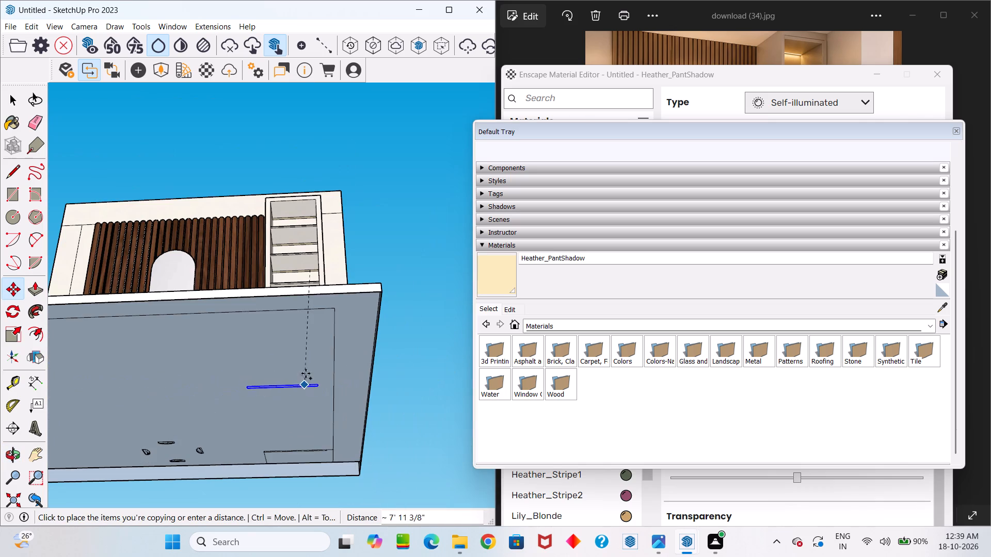
middle_drag(307, 284, 319, 347)
scroll(305, 304, up, 6)
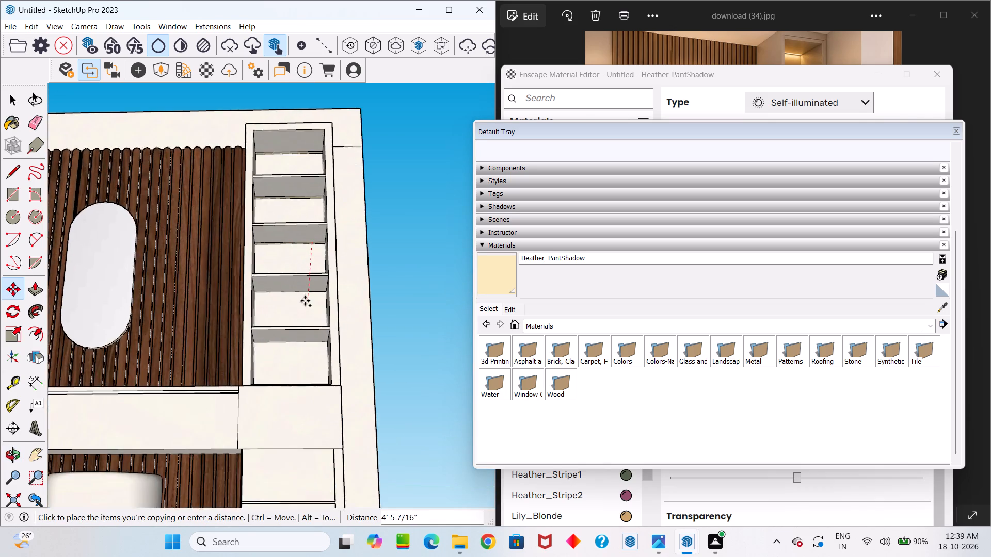
scroll(305, 301, up, 4)
click(315, 285)
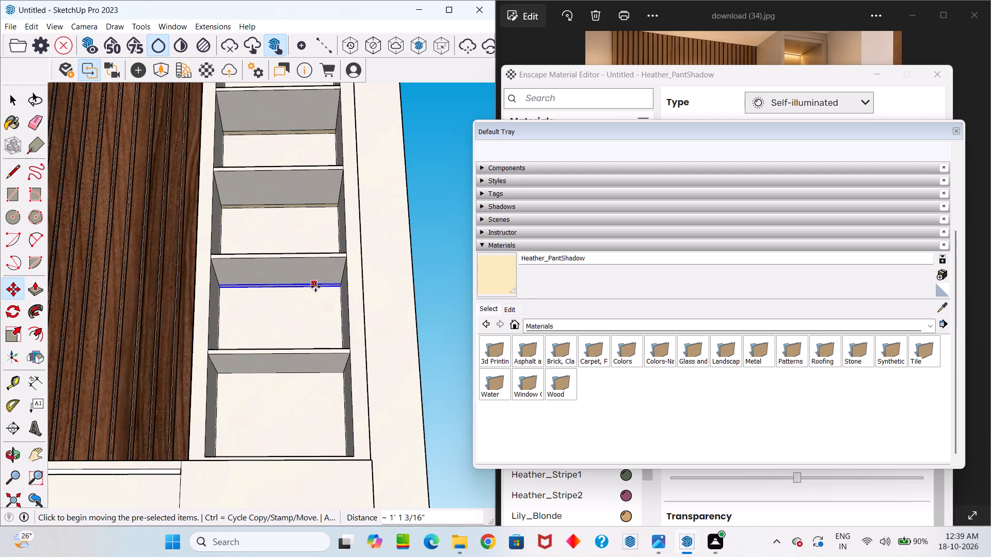
Copy the fourth compartment's strip straight down about 1' 1 3/16" to the back of the bottom compartment's ceiling.
scroll(315, 287, up, 16)
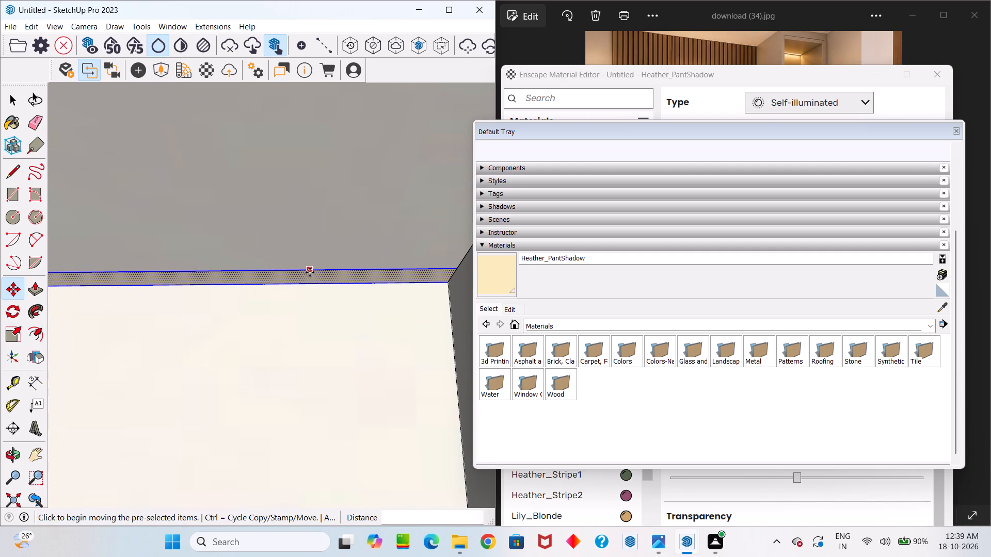
key(m)
click(310, 268)
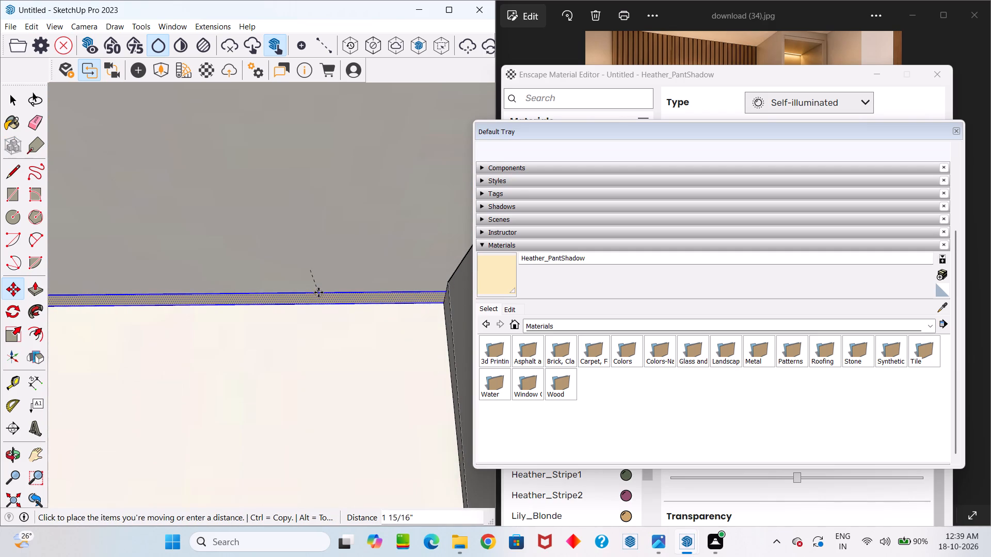
scroll(316, 300, down, 20)
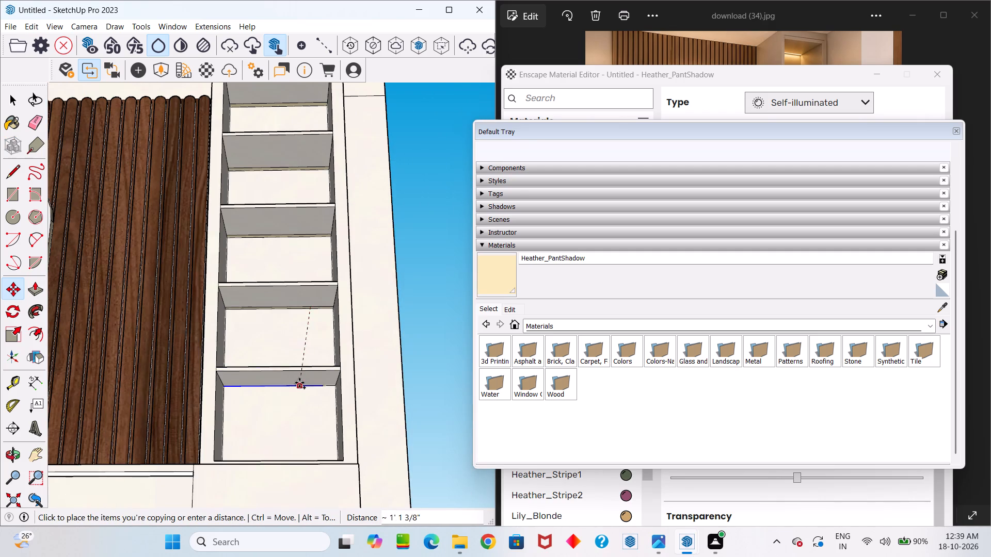
scroll(303, 383, up, 9)
click(317, 382)
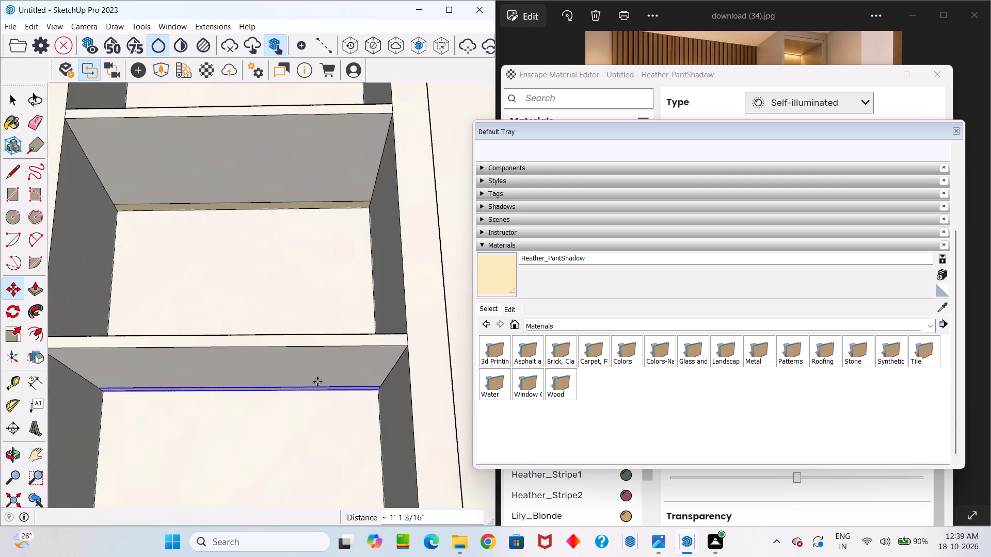
scroll(324, 379, down, 12)
middle_drag(315, 375, 315, 428)
key(space)
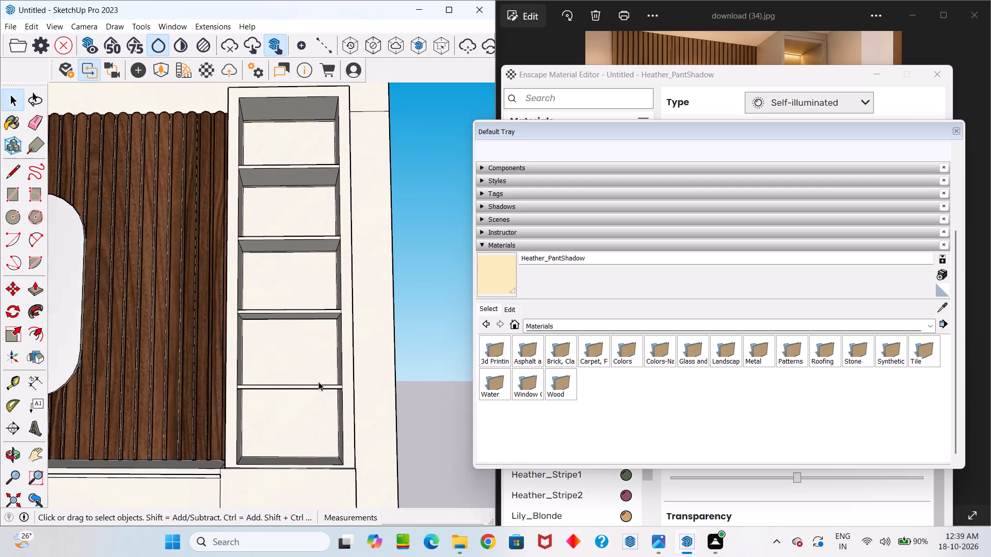
Inspect the light strips under the shelf ceilings up close, and view the whole vanity wall.
middle_drag(307, 357, 294, 283)
scroll(296, 308, up, 5)
middle_drag(303, 325, 297, 318)
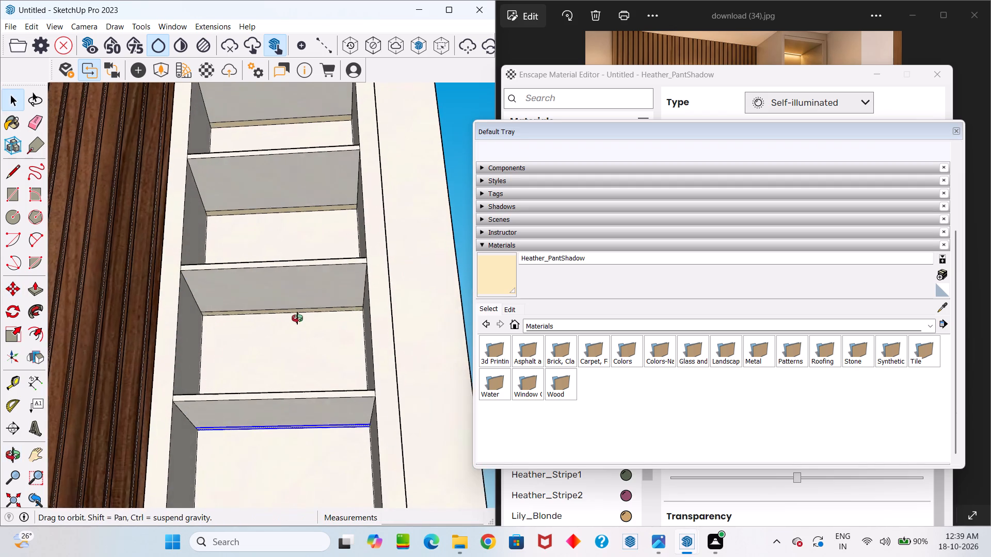
middle_drag(297, 318, 260, 418)
click(276, 386)
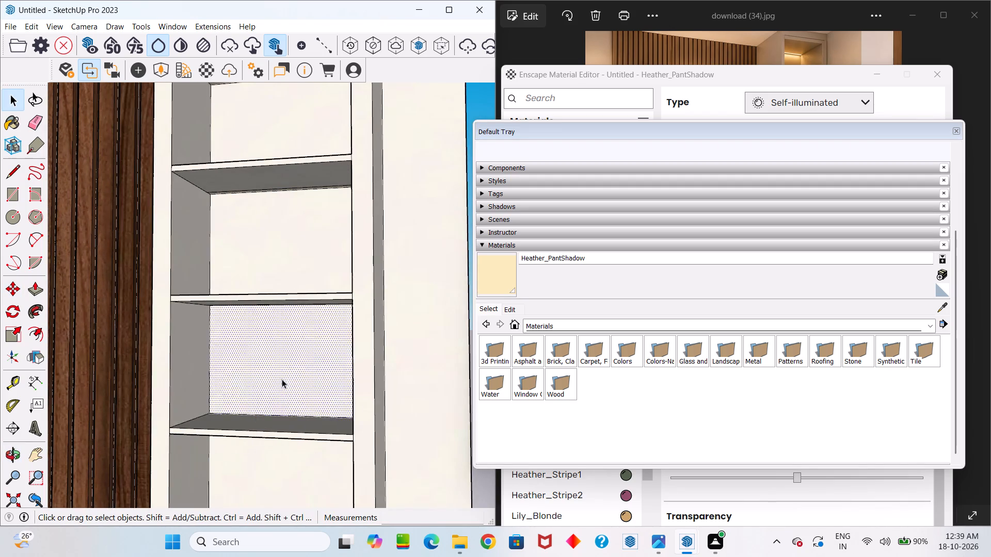
scroll(290, 363, down, 20)
middle_drag(262, 415, 316, 425)
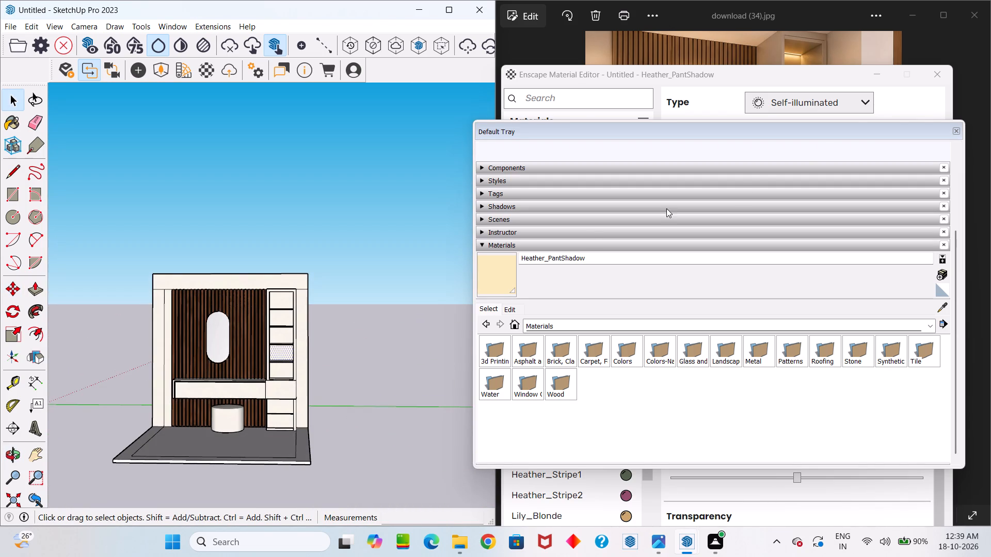
Close the Default Tray and minimise the Enscape Material Editor to uncover the reference photo.
click(962, 129)
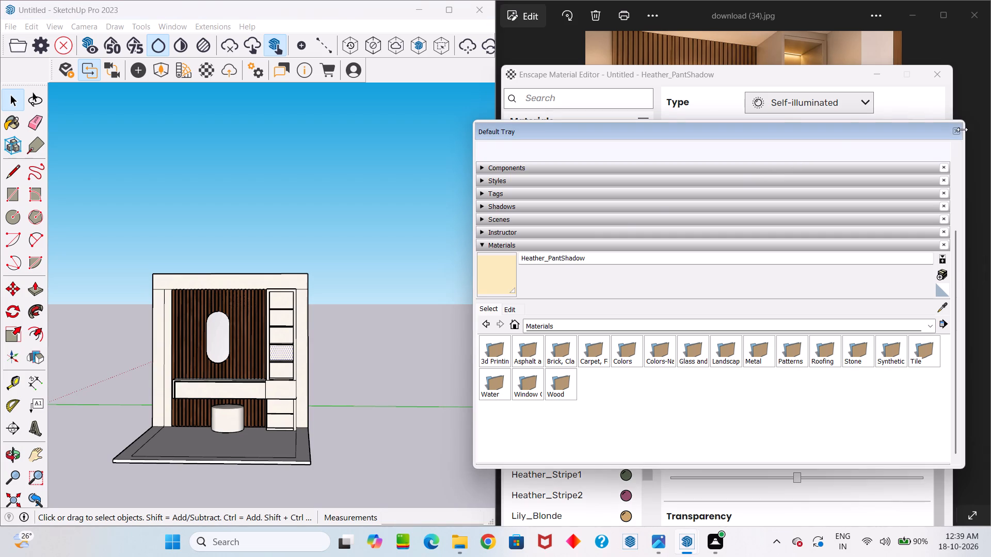
click(958, 133)
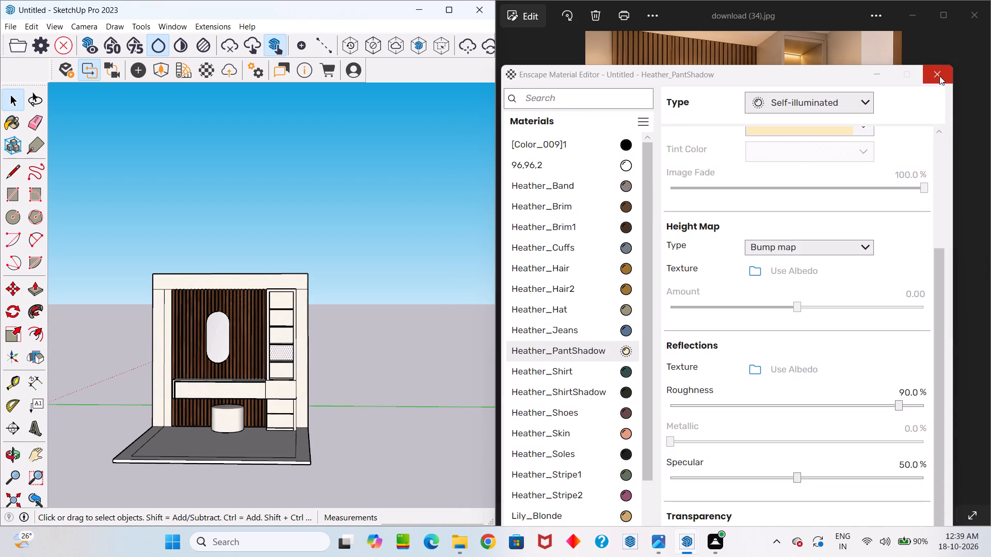
click(873, 75)
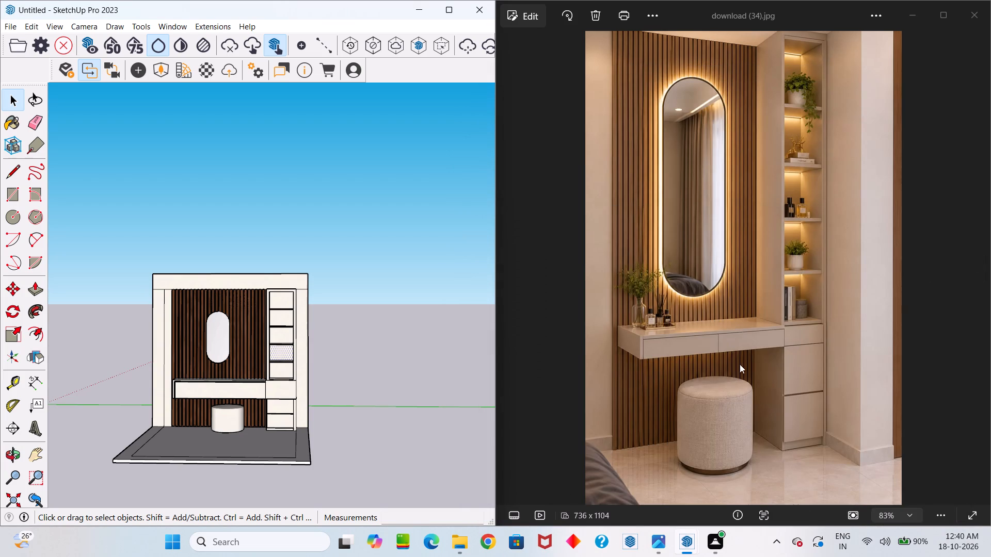
Compare the vanity wall model with the reference photo from above and from the front.
middle_drag(727, 385, 607, 390)
middle_drag(558, 403, 518, 408)
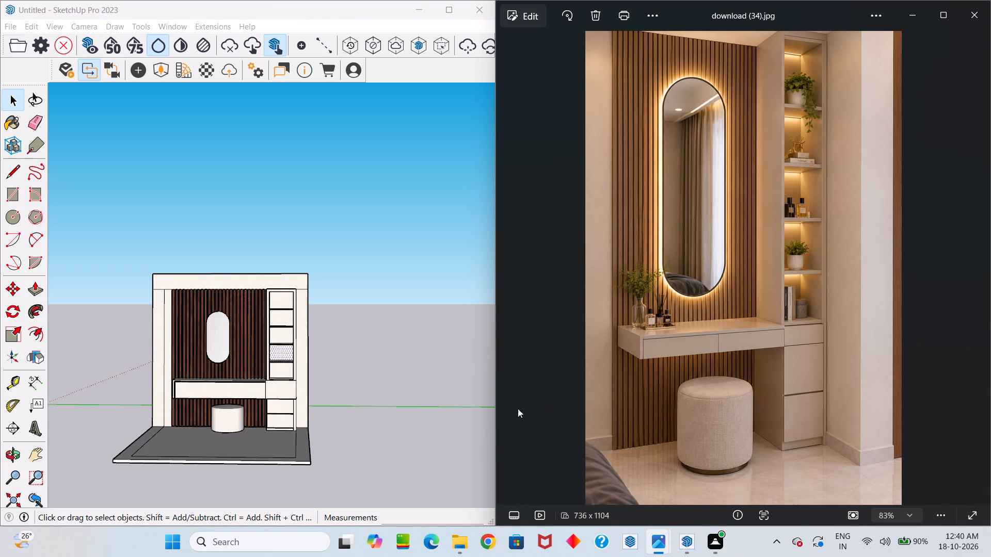
scroll(167, 381, up, 5)
middle_drag(233, 385, 226, 556)
scroll(333, 378, up, 5)
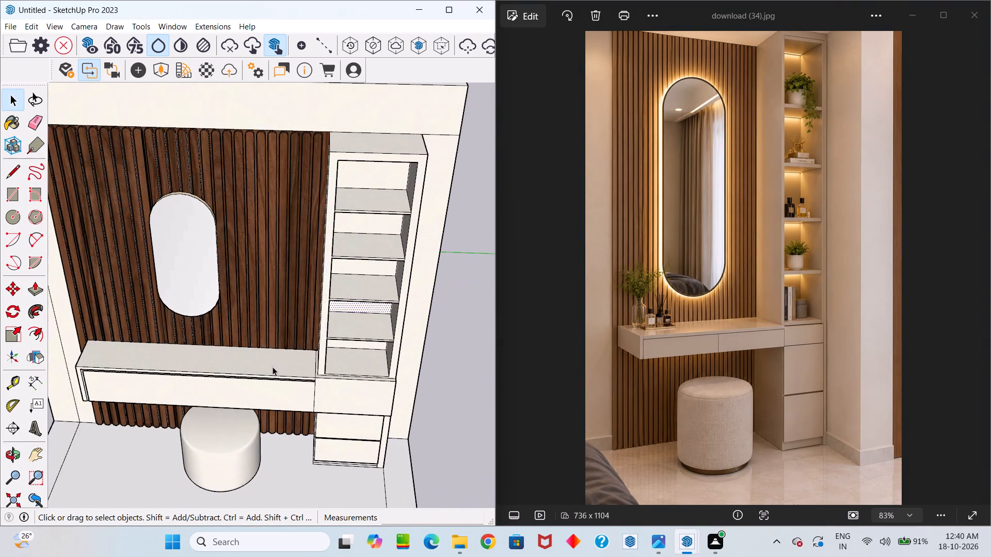
scroll(270, 362, up, 2)
scroll(277, 357, down, 6)
middle_drag(278, 368, 293, 415)
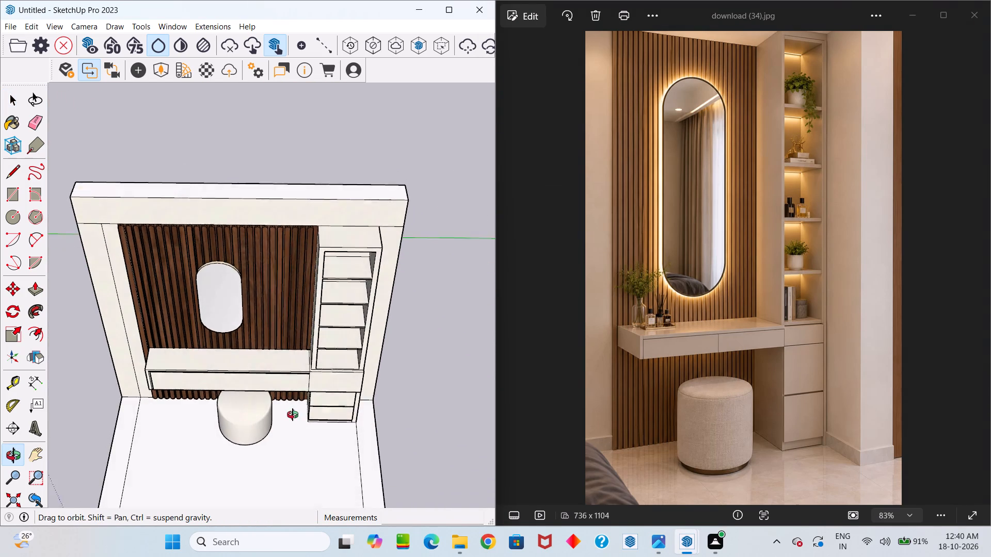
middle_drag(293, 415, 288, 303)
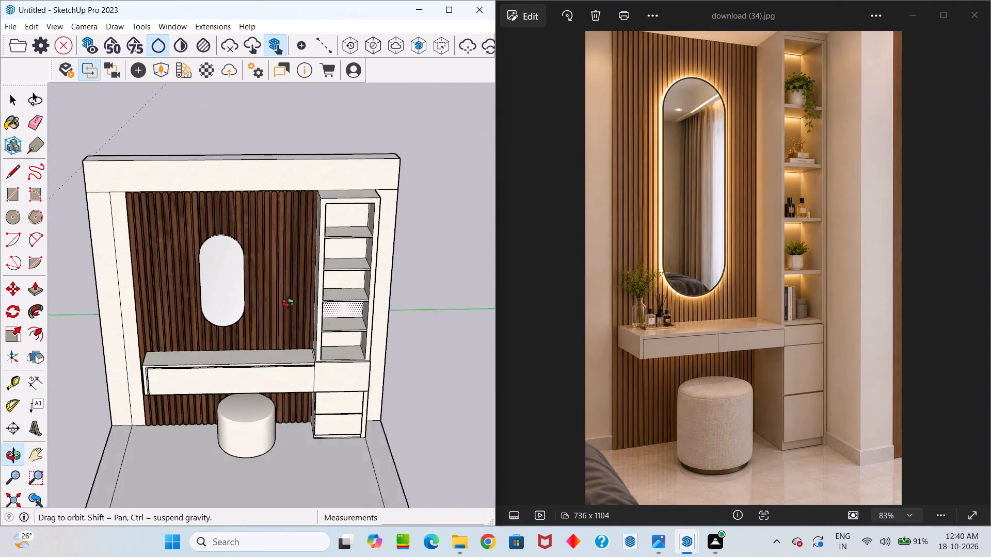
middle_drag(288, 303, 245, 227)
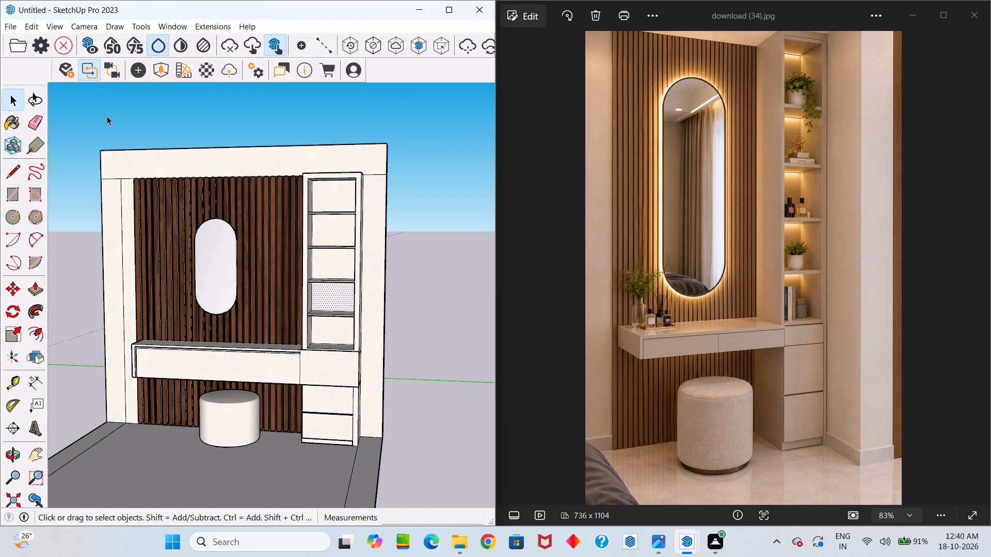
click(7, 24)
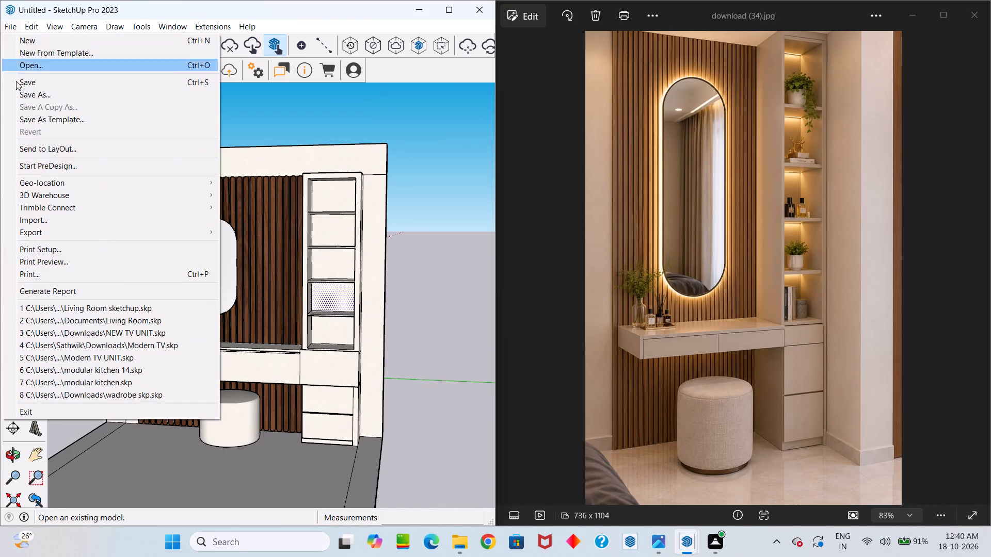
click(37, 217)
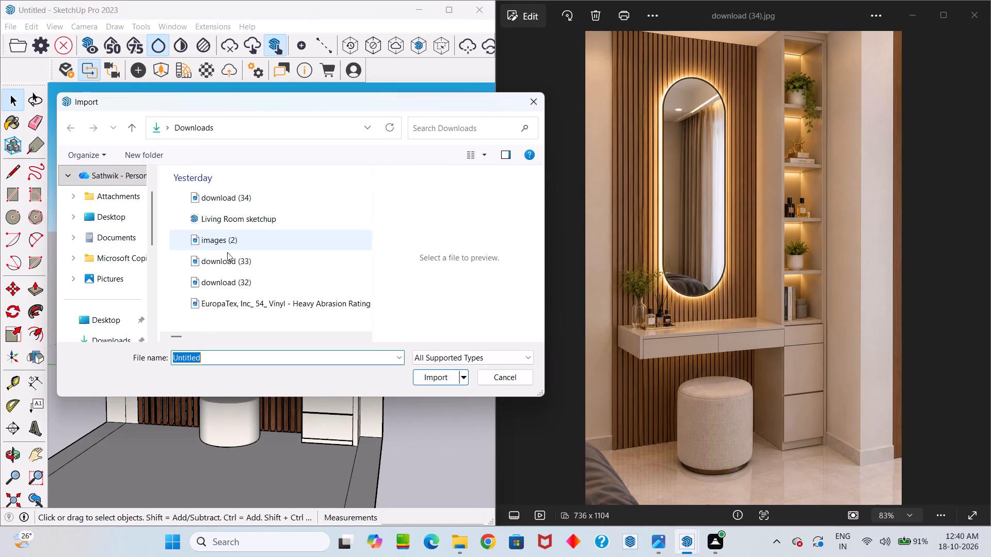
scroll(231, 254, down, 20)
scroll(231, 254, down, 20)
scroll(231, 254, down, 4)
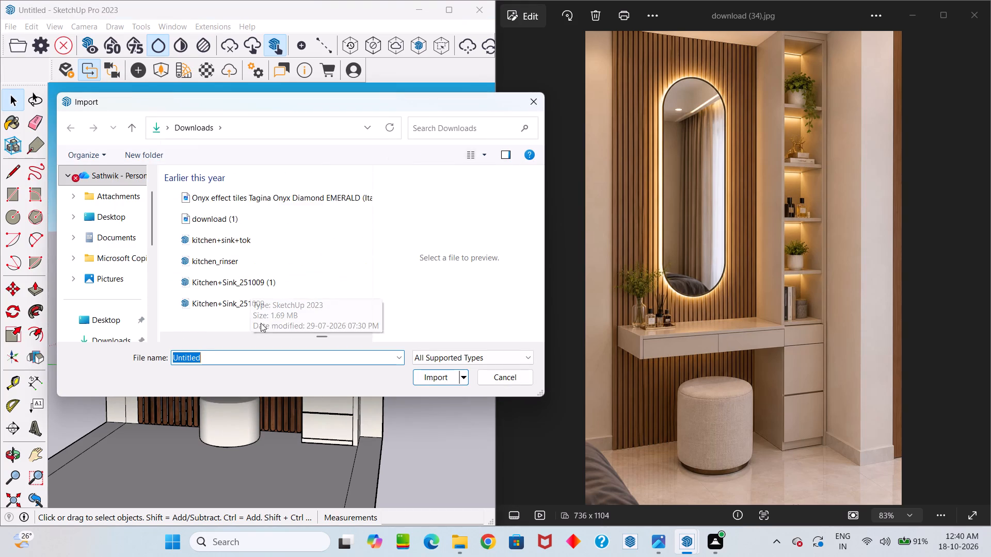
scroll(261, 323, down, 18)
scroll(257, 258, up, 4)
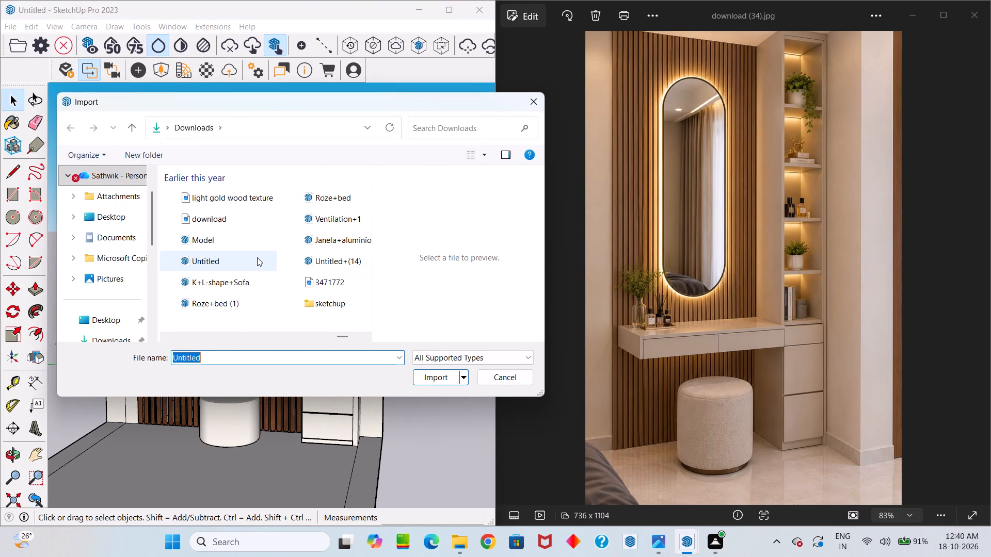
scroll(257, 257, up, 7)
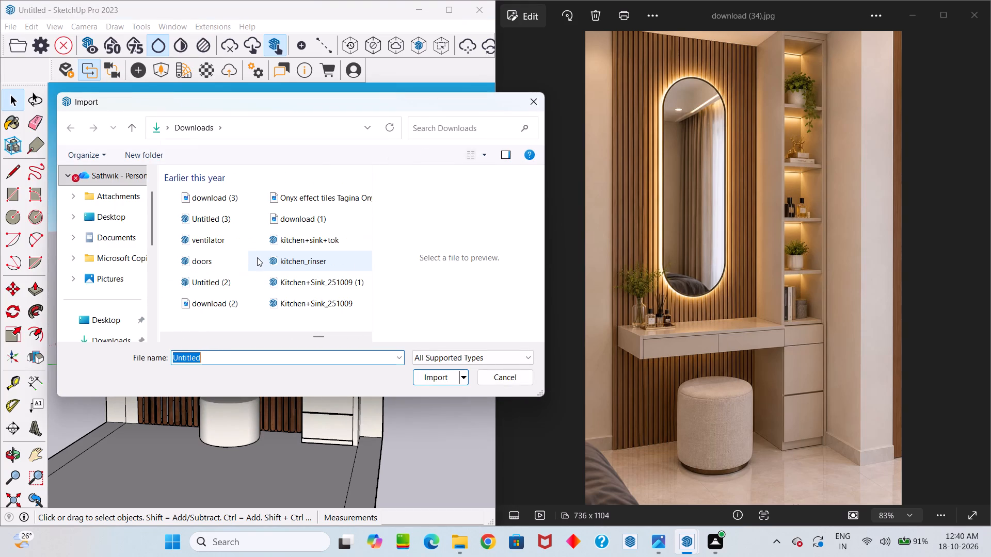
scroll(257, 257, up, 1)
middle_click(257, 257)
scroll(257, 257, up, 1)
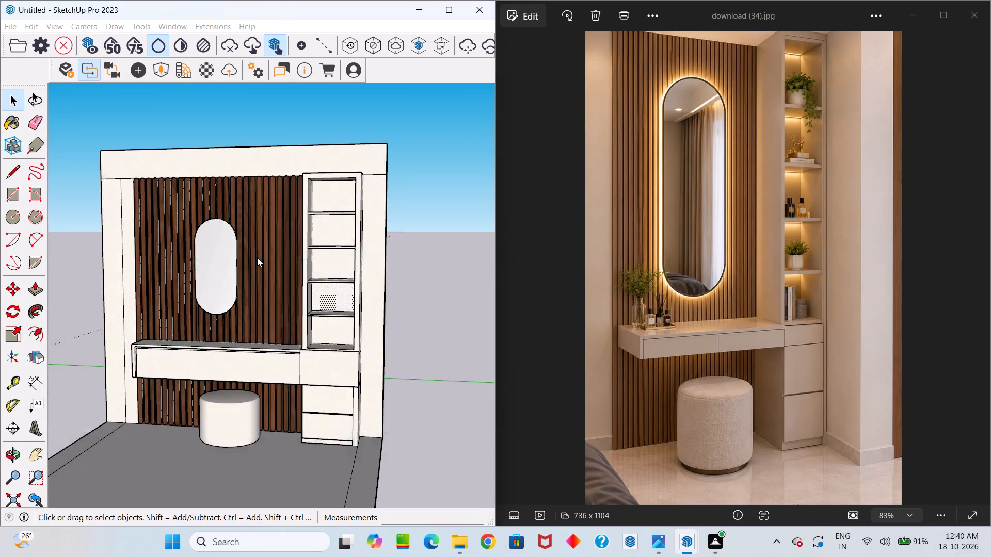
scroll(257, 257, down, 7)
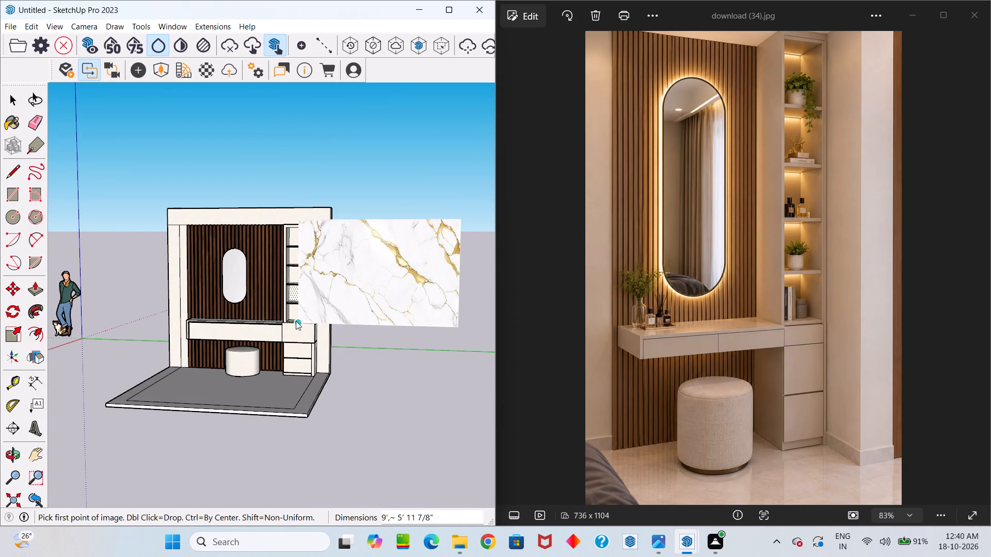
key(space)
Import the Decoração+Banheiro.skp bottle set and place it beside the vanity wall.
click(11, 26)
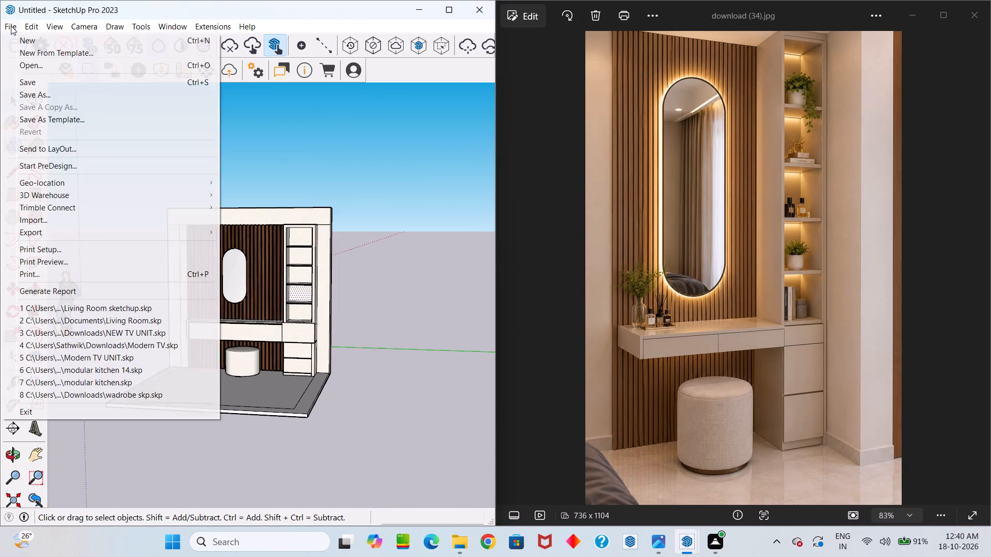
click(52, 217)
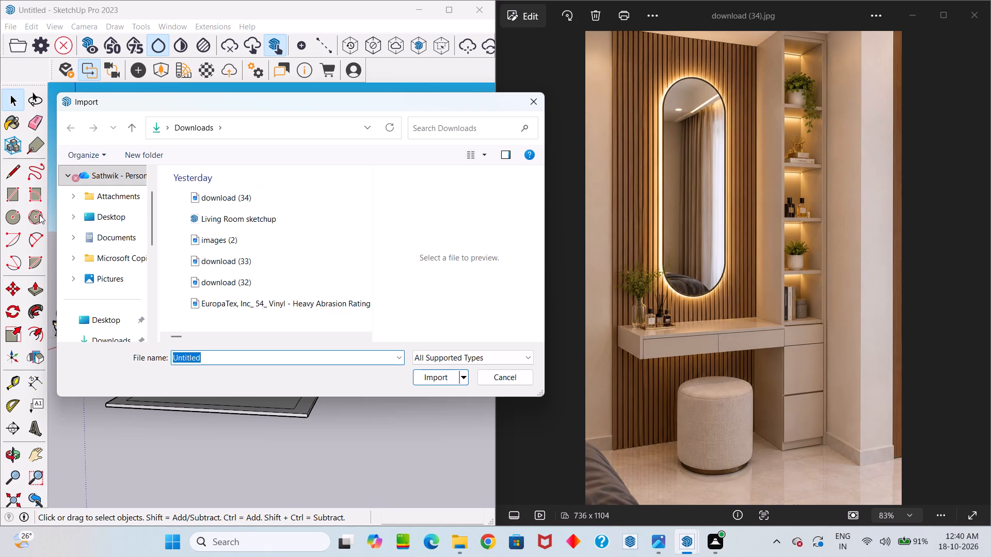
key(BackSpace)
key(BackSpace)
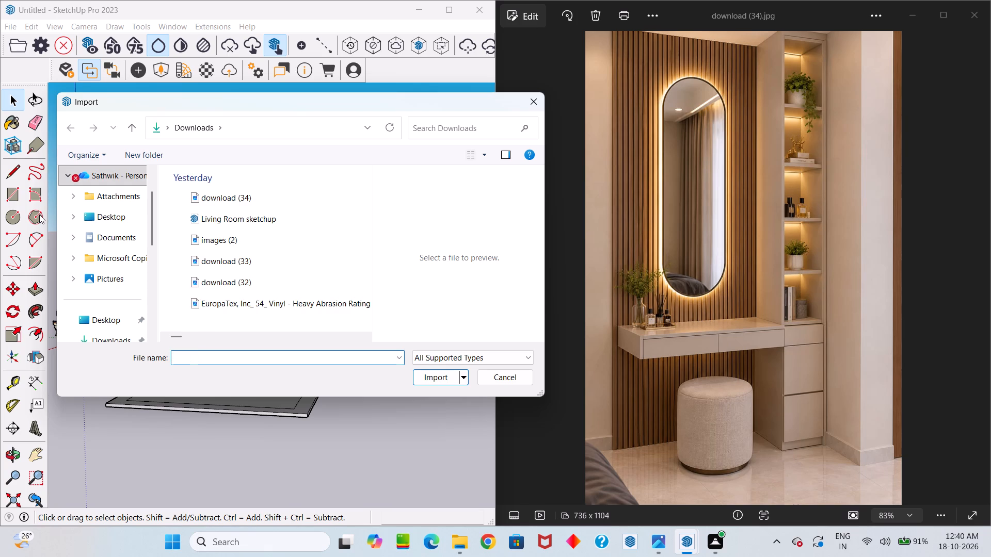
text(dec)
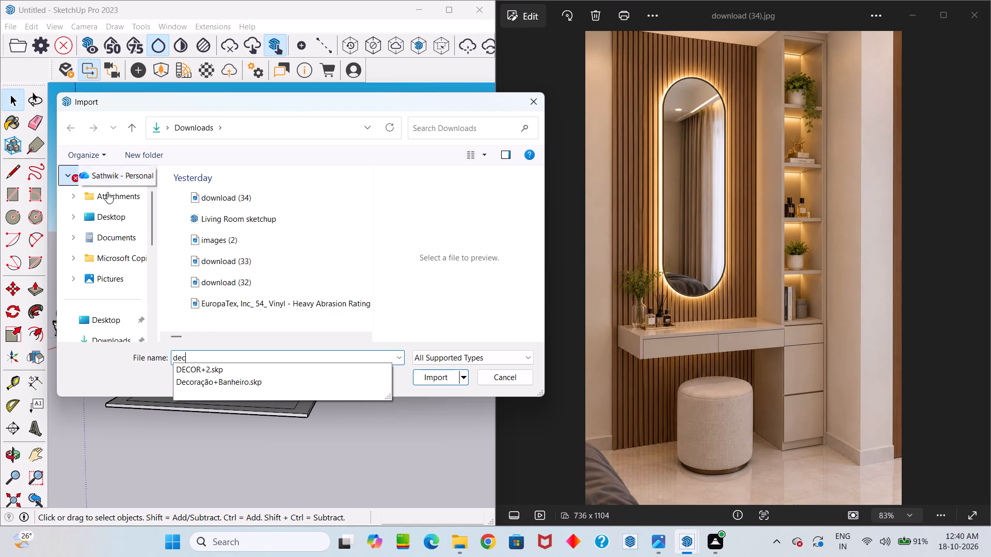
click(206, 382)
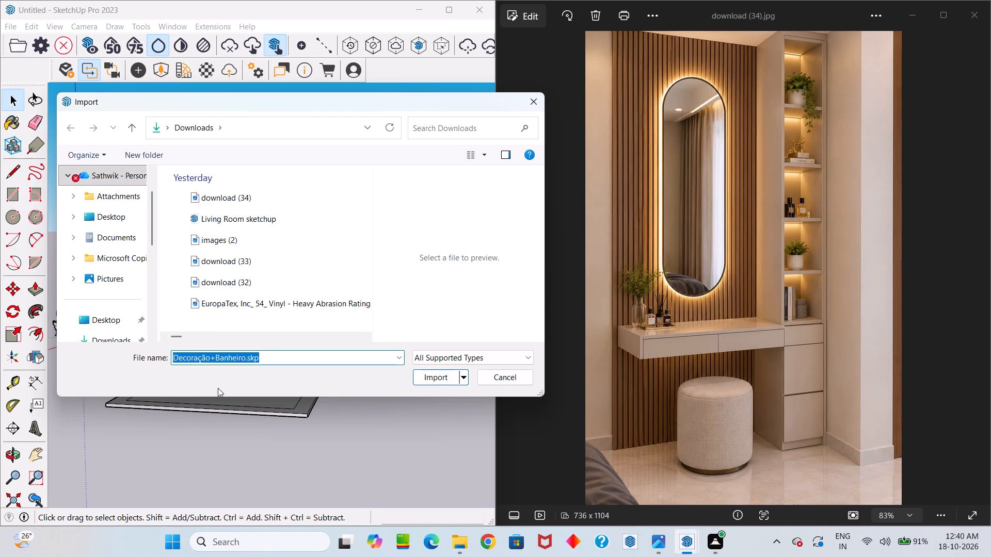
click(454, 381)
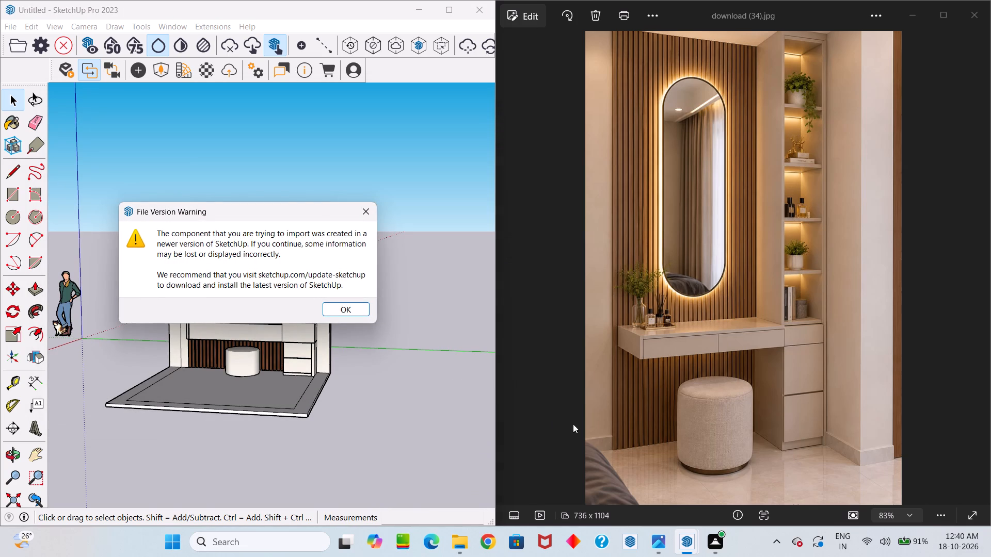
click(345, 306)
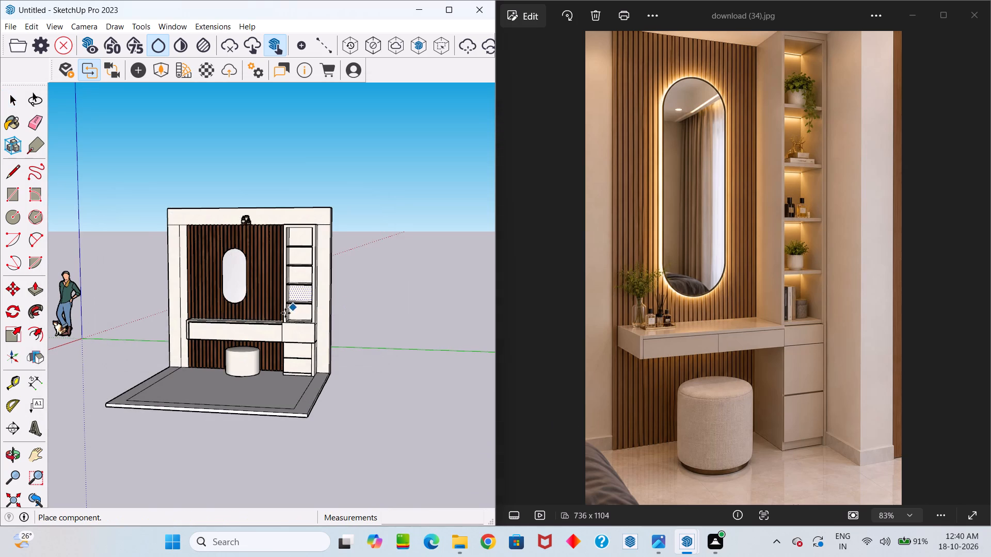
scroll(251, 418, up, 8)
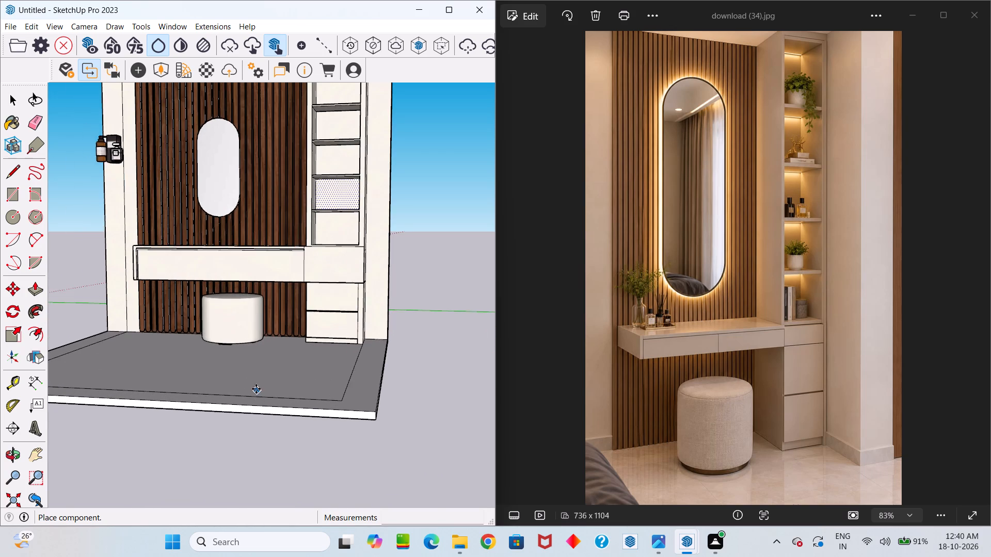
middle_drag(251, 376, 305, 507)
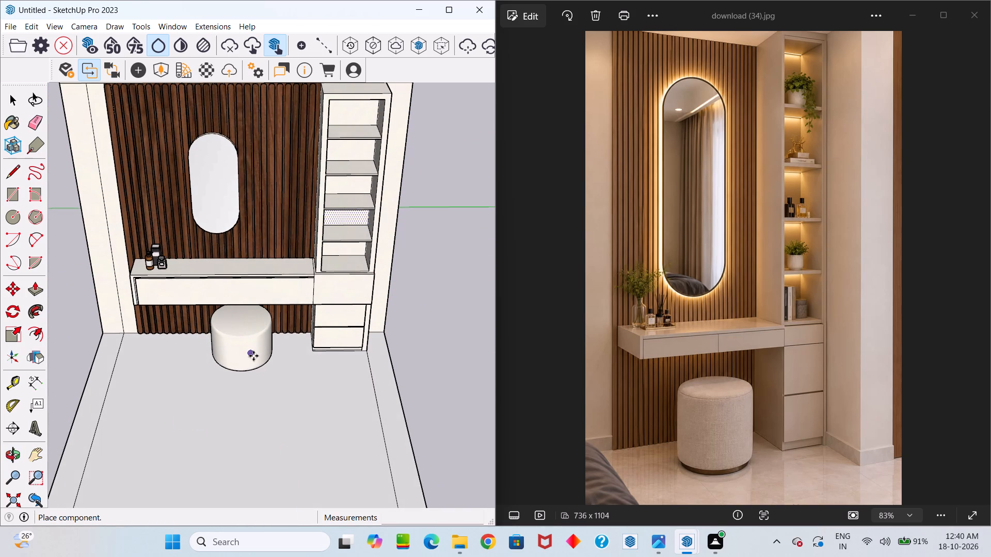
click(259, 359)
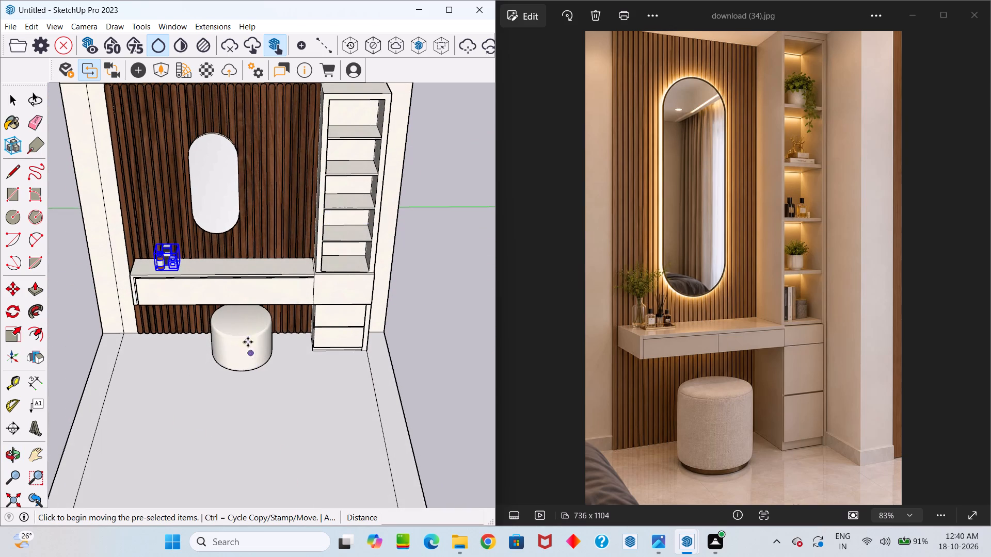
Move the imported bottle set about 4' 10 1/2" so it stands on the vanity counter near its left end.
scroll(202, 302, up, 7)
middle_drag(180, 266, 168, 224)
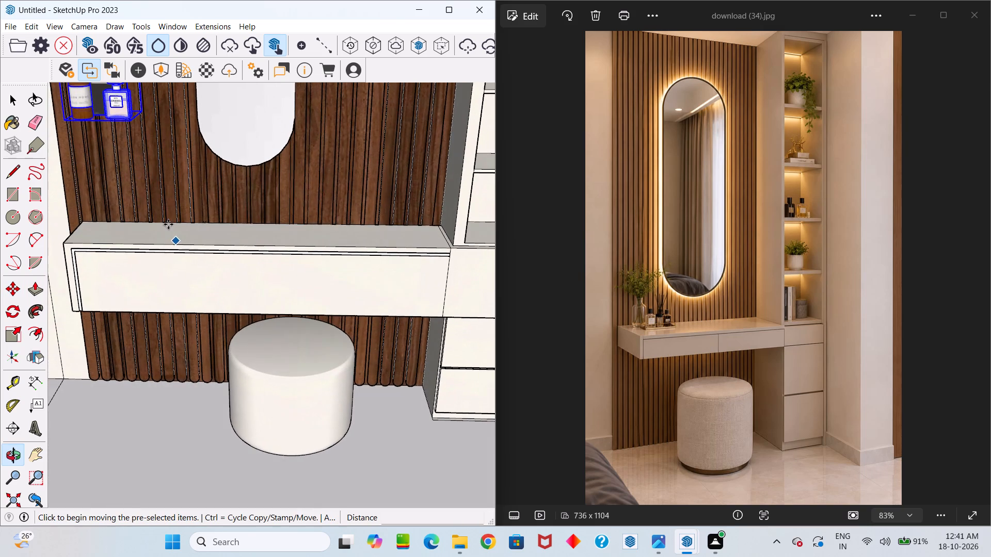
click(132, 128)
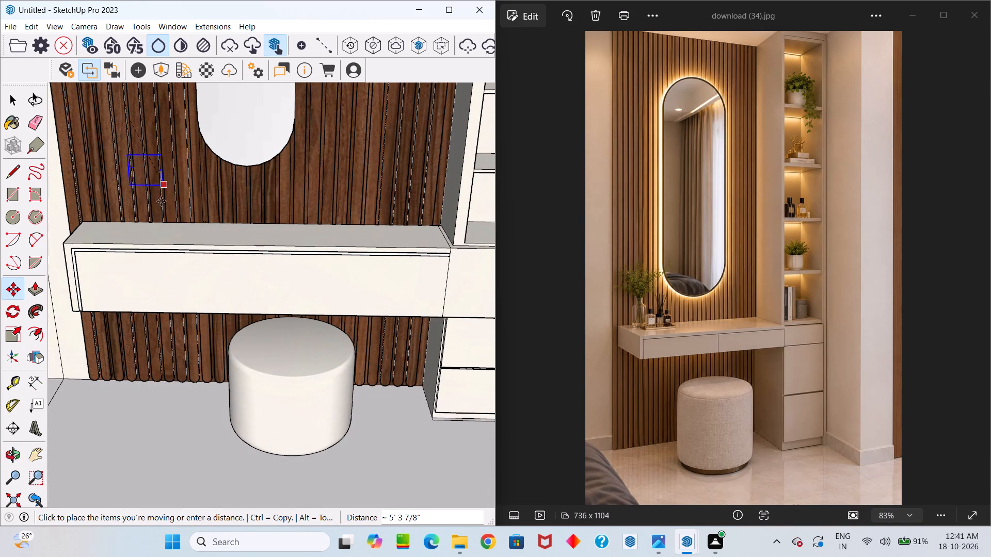
scroll(148, 242, up, 3)
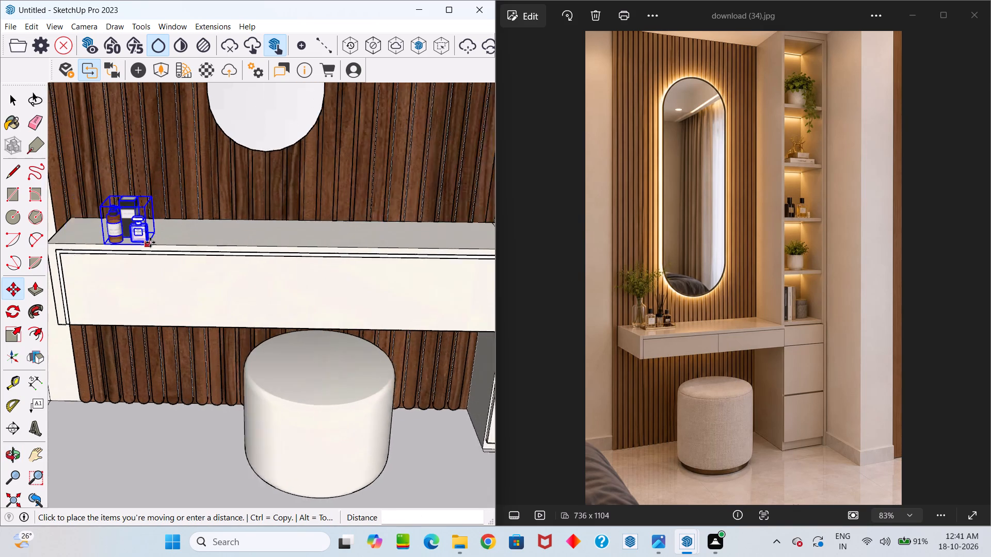
scroll(150, 242, up, 4)
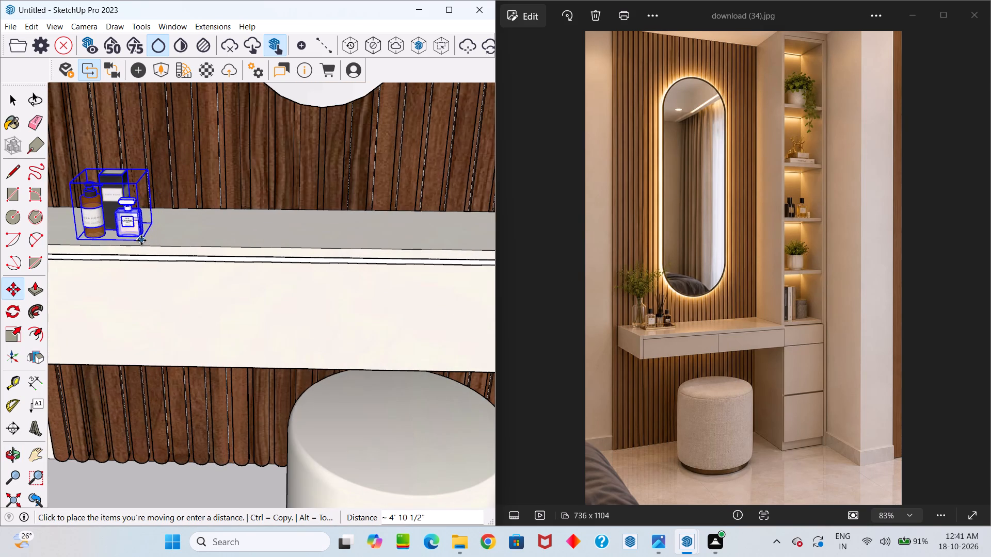
click(141, 240)
middle_drag(161, 242, 237, 327)
key(space)
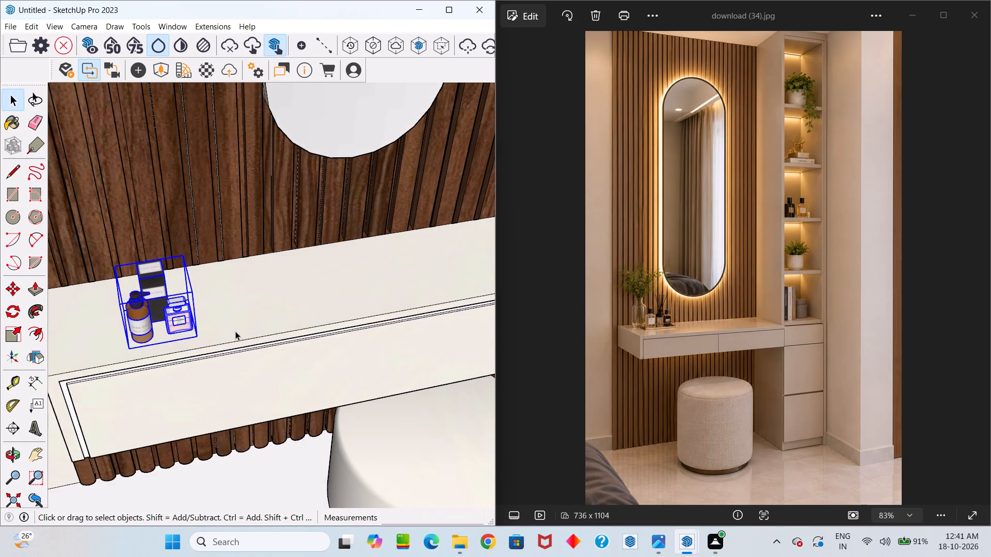
Import the Flower+Vase.skp model and place it at the vanity counter's left end, beside the bottle set.
scroll(235, 331, down, 13)
middle_drag(233, 333, 122, 307)
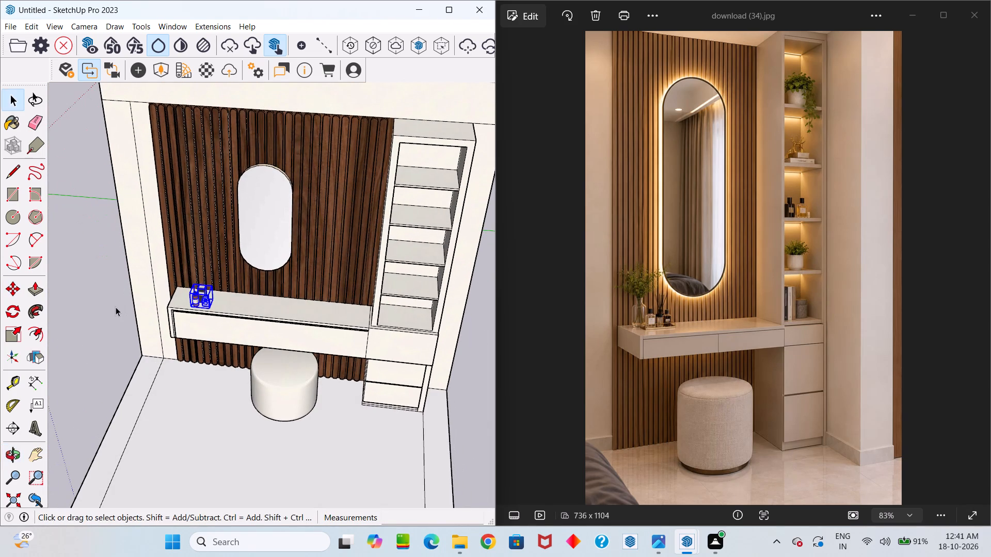
scroll(232, 174, down, 2)
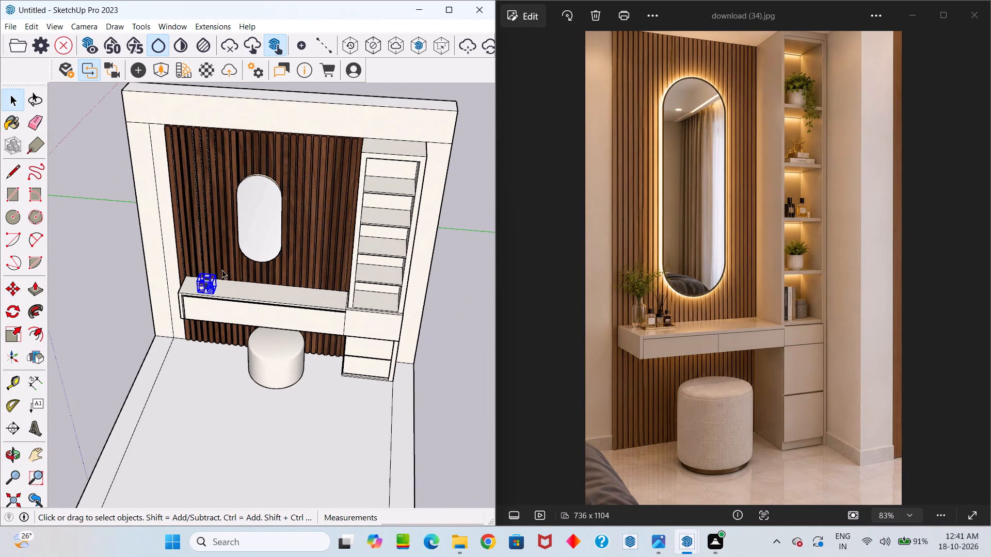
click(10, 31)
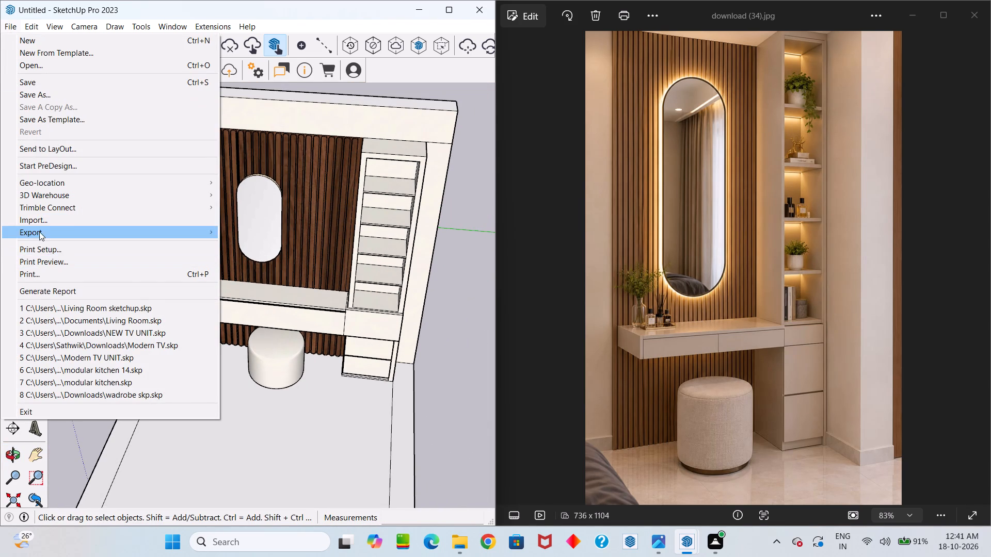
click(42, 222)
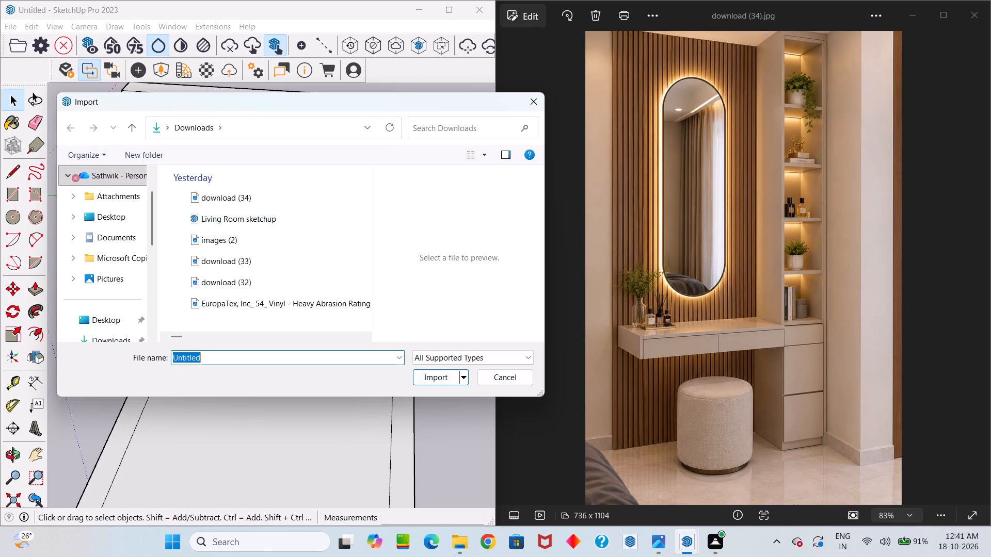
key(BackSpace)
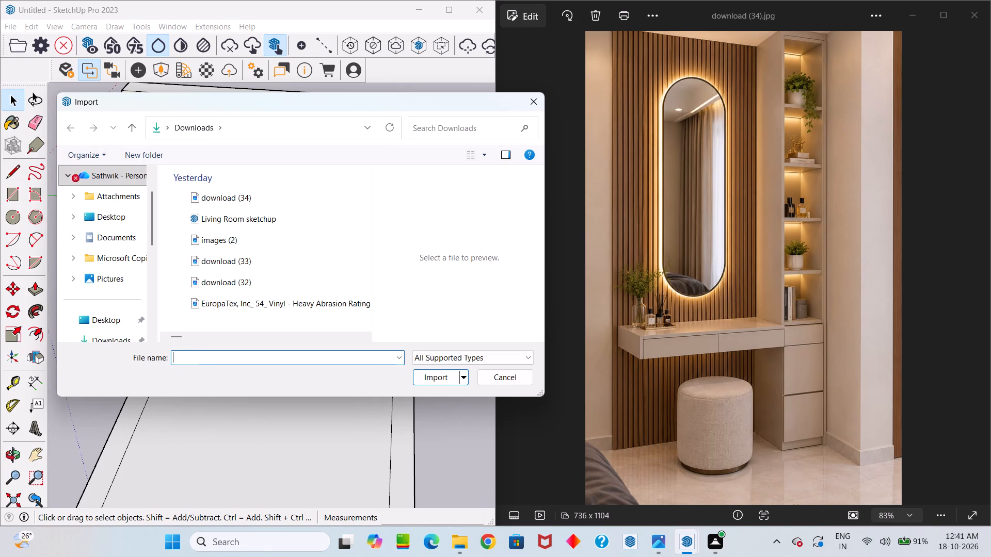
text(flower)
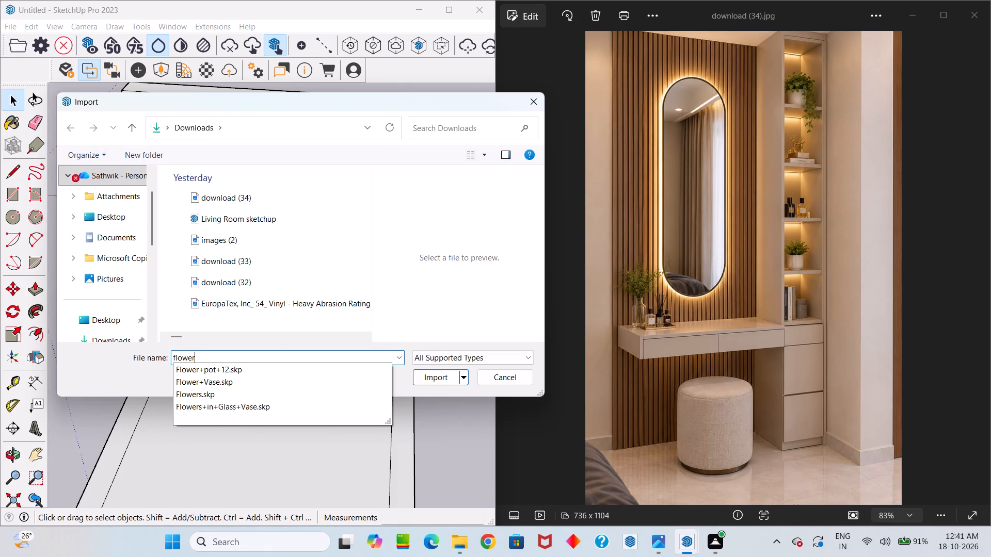
click(248, 382)
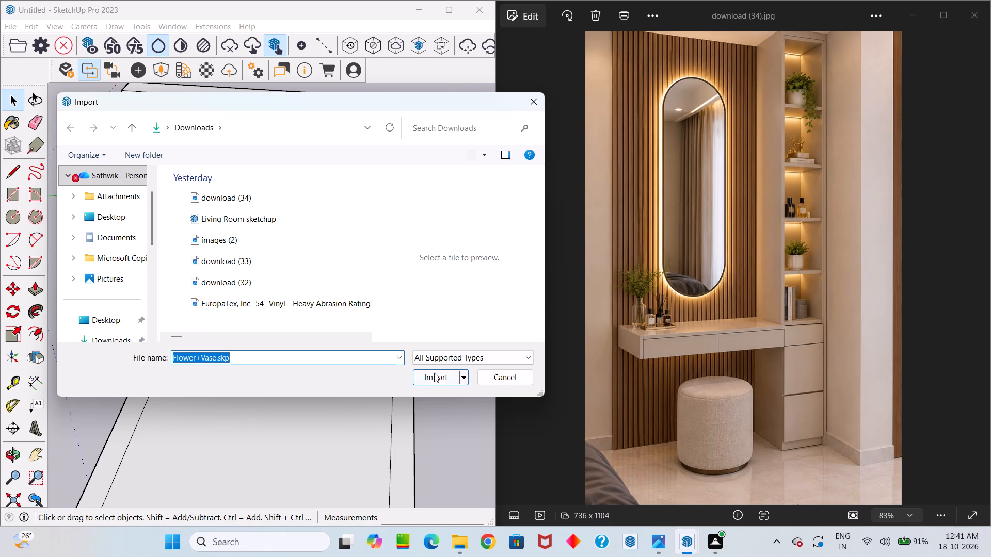
click(439, 374)
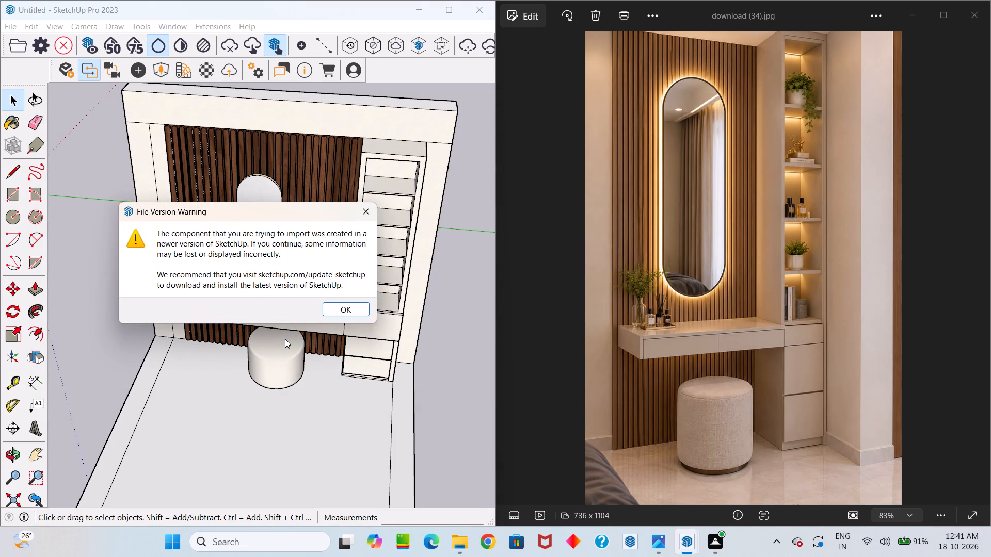
click(356, 306)
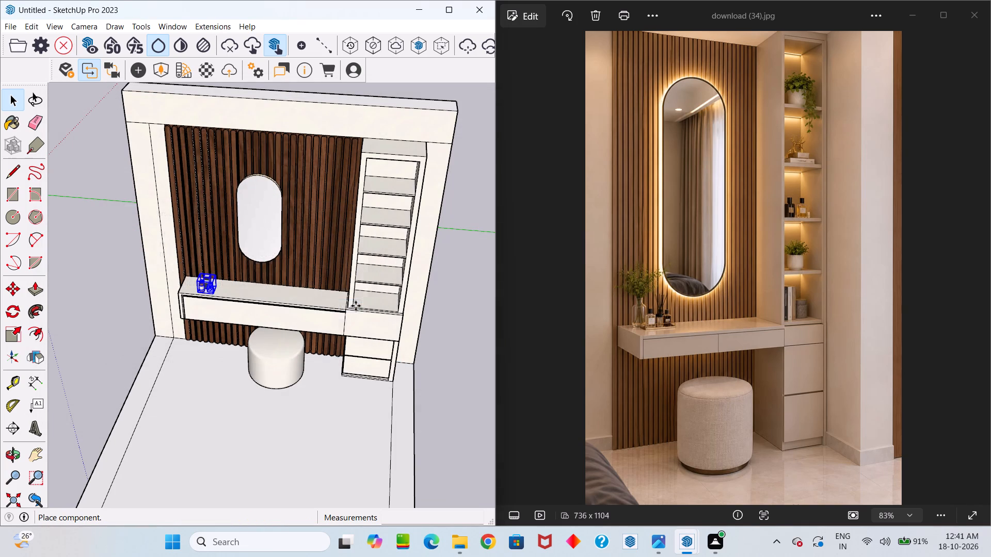
scroll(190, 281, up, 7)
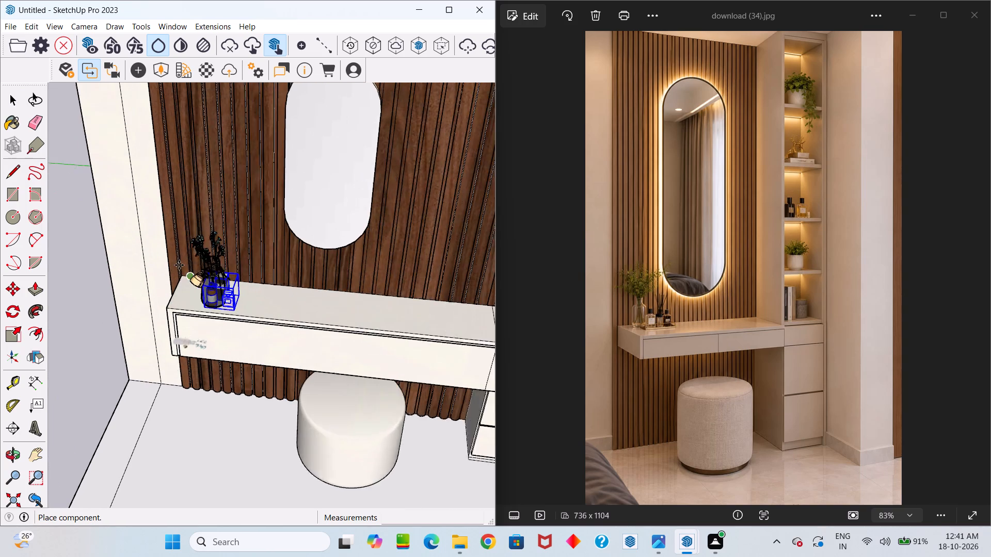
scroll(179, 265, up, 1)
click(170, 272)
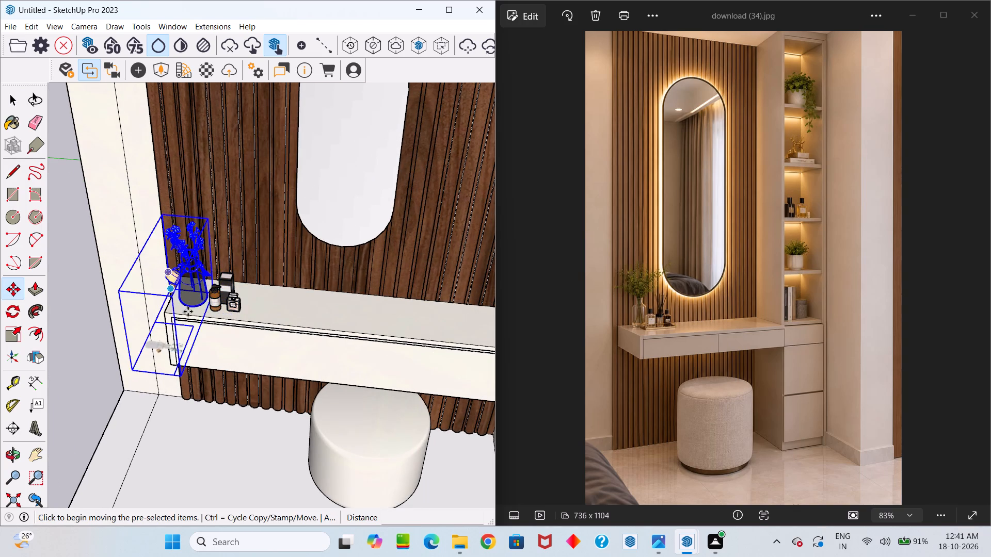
middle_drag(210, 322, 320, 322)
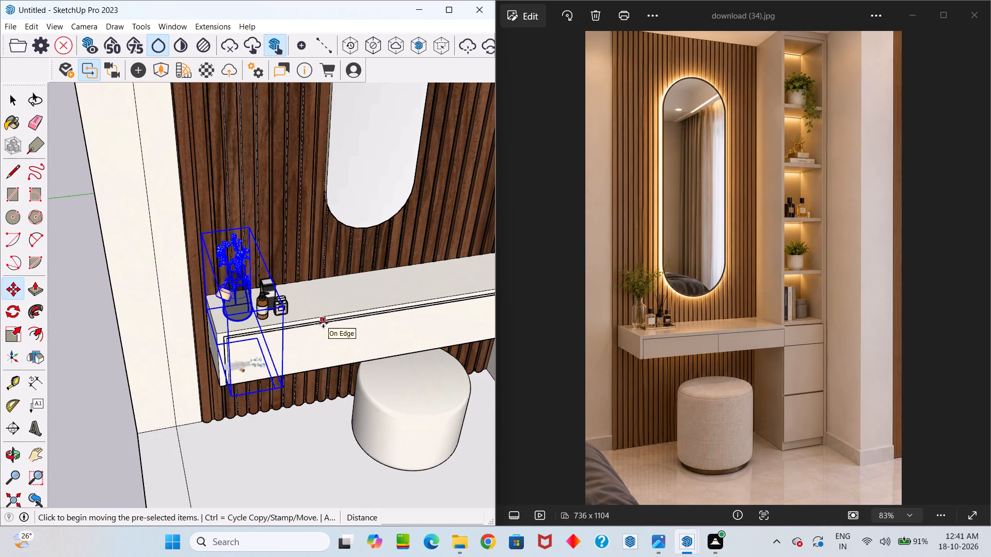
key(space)
click(323, 309)
Open the flower vase component down to its glass body and paint it with Translucent Glass Blue from Glass and Mirrors.
middle_drag(310, 304, 235, 224)
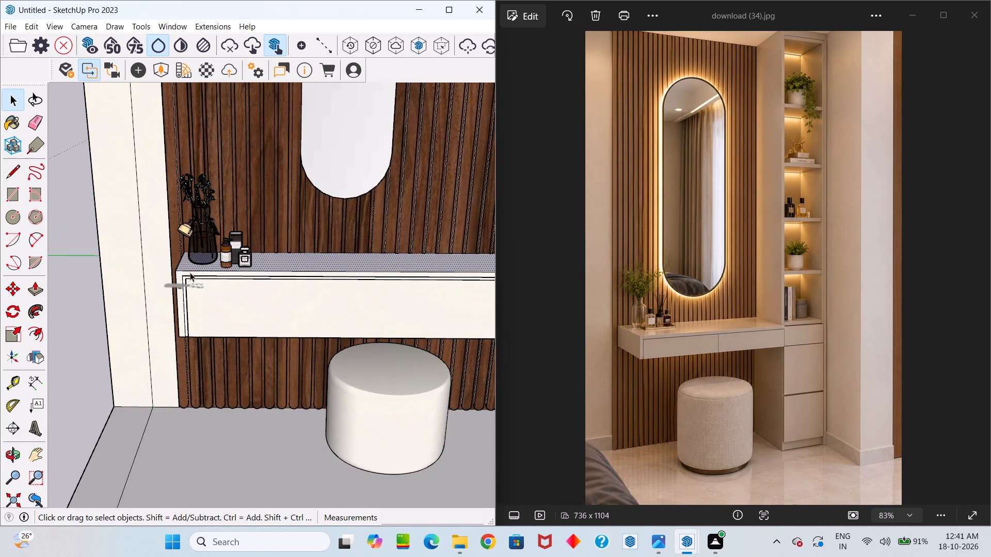
scroll(186, 274, up, 7)
double_click(208, 226)
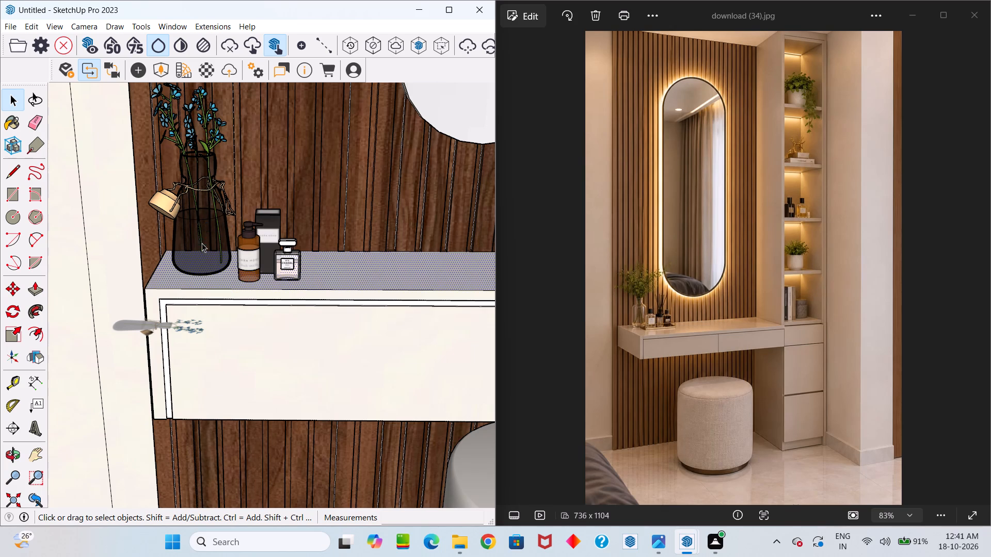
key(space)
click(200, 246)
click(203, 246)
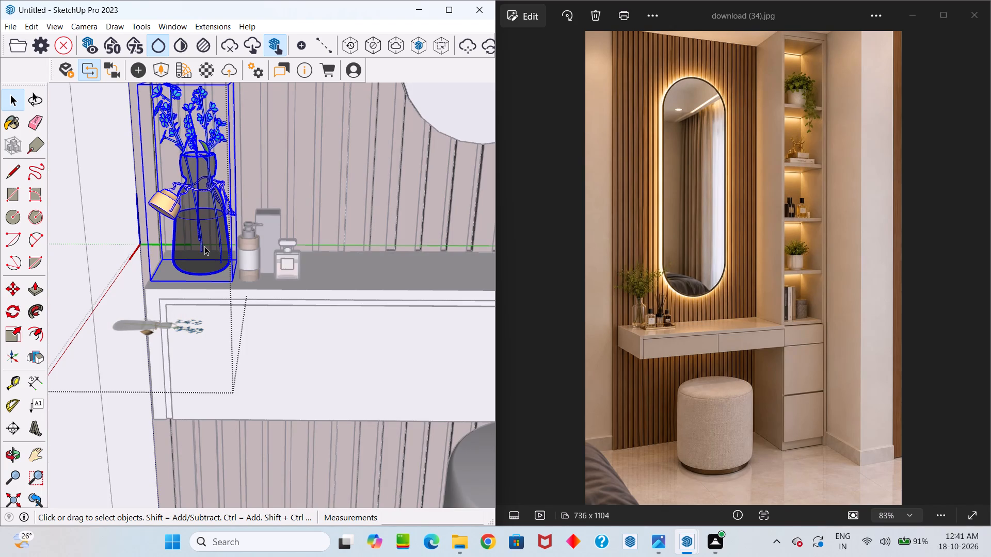
double_click(204, 246)
double_click(201, 249)
double_click(201, 248)
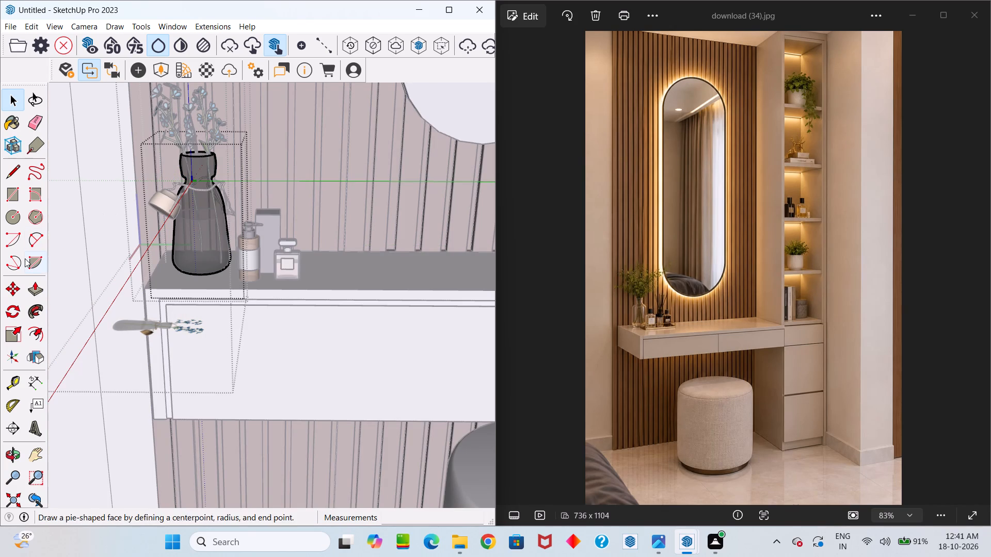
click(7, 126)
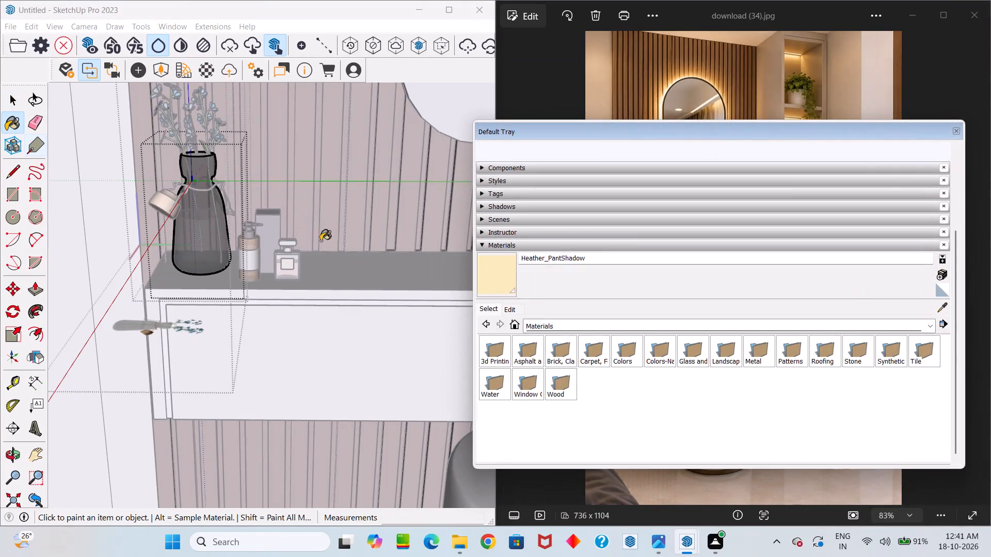
scroll(646, 279, up, 8)
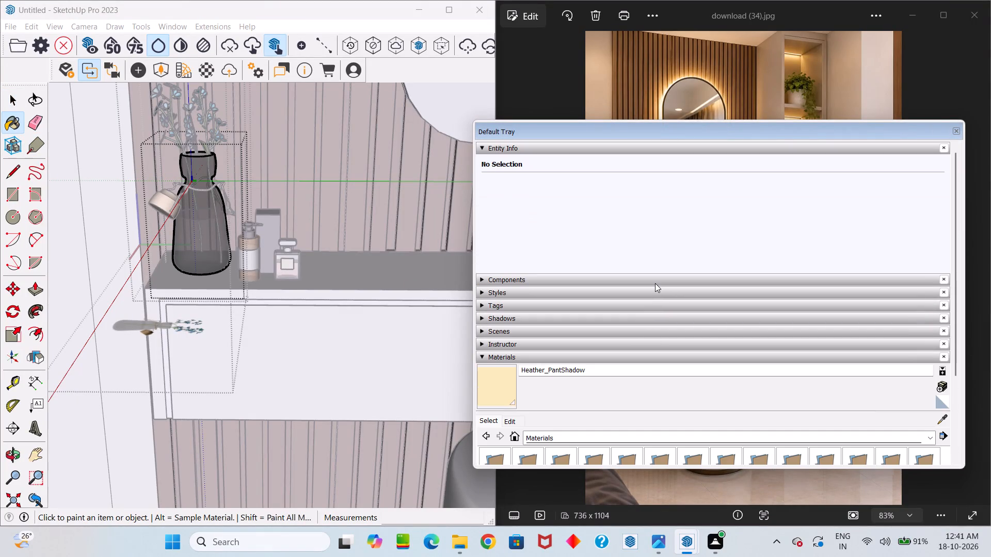
scroll(654, 286, down, 3)
click(584, 343)
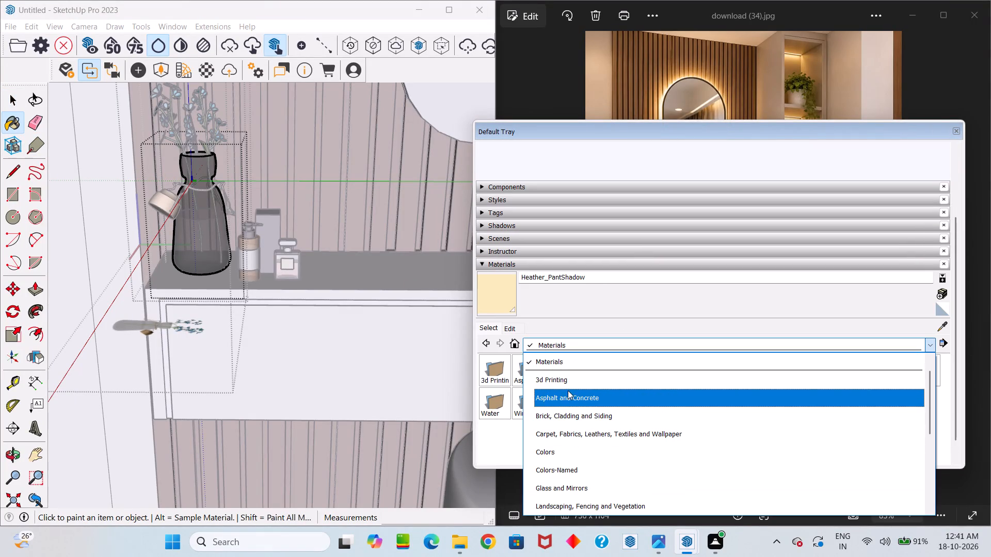
click(584, 487)
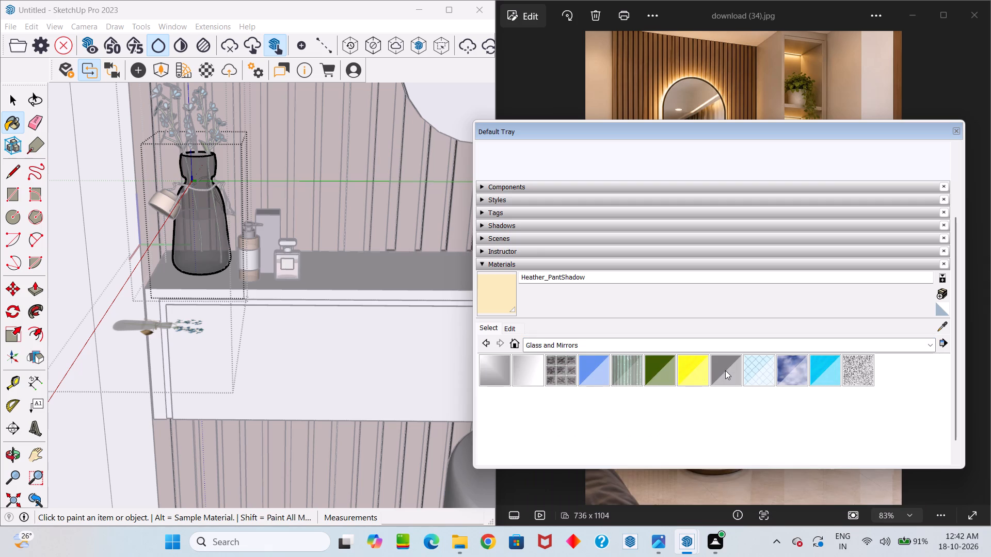
click(597, 370)
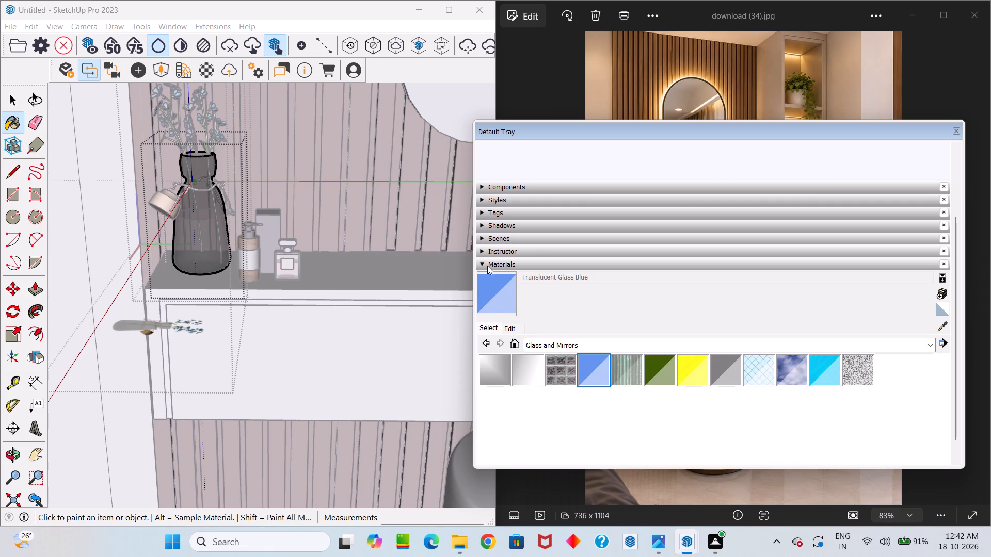
double_click(489, 291)
scroll(175, 243, up, 2)
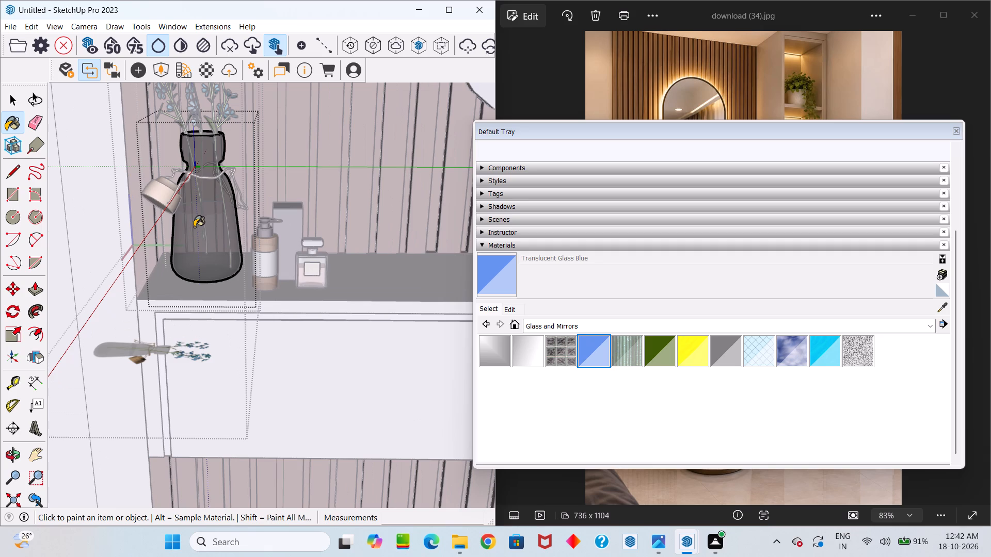
click(197, 225)
key(space)
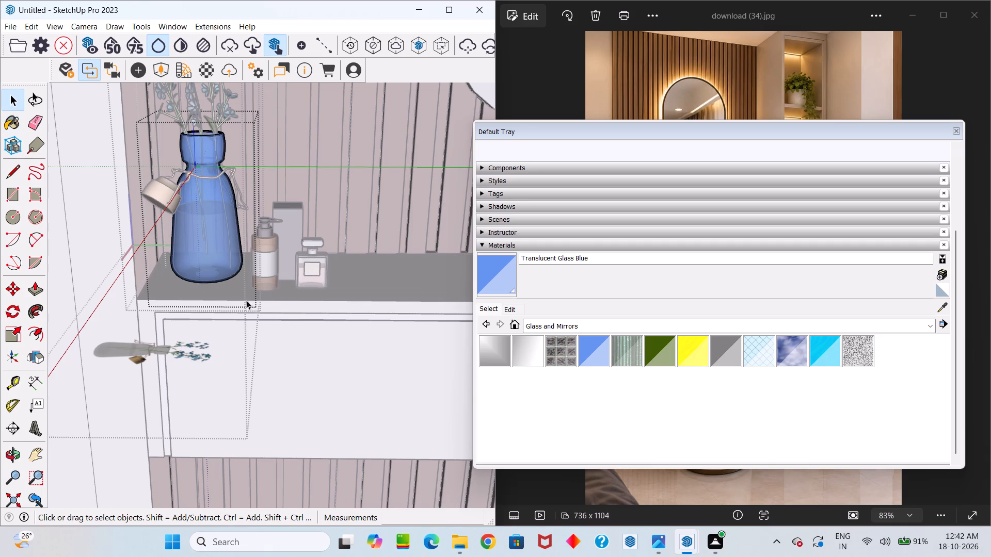
click(318, 293)
scroll(398, 265, down, 9)
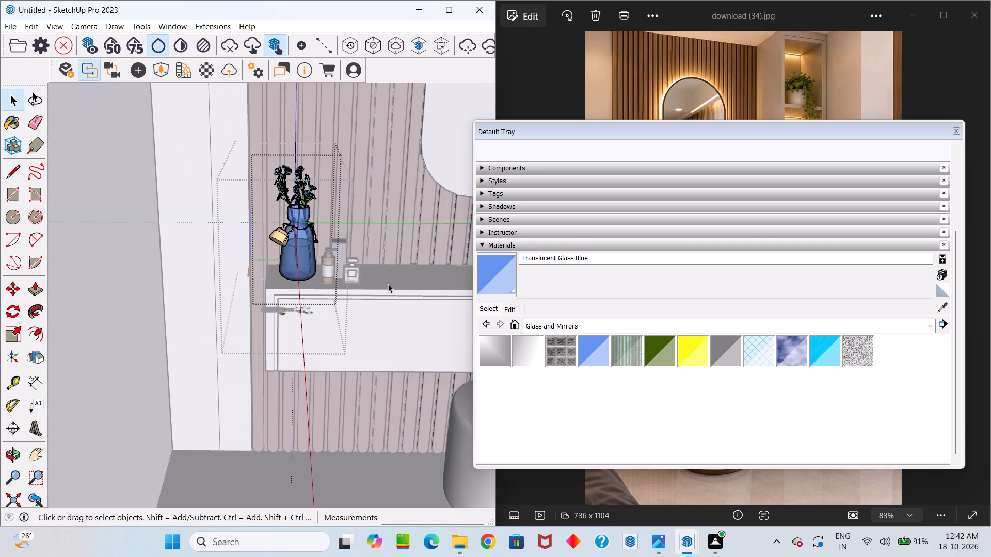
click(388, 284)
scroll(331, 335, down, 6)
click(297, 415)
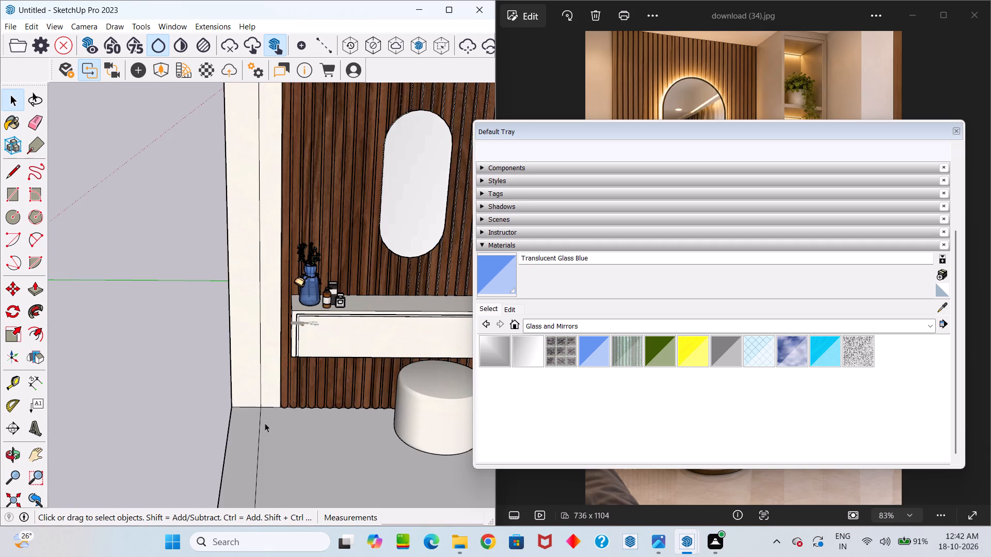
Enlarge the bottle set on the counter, scaling its height by about 1.31 and widening it slightly along the green axis.
scroll(265, 423, down, 5)
middle_drag(290, 424, 229, 330)
middle_drag(276, 394, 257, 477)
drag(274, 394, 243, 455)
middle_drag(235, 456, 269, 533)
scroll(287, 371, up, 2)
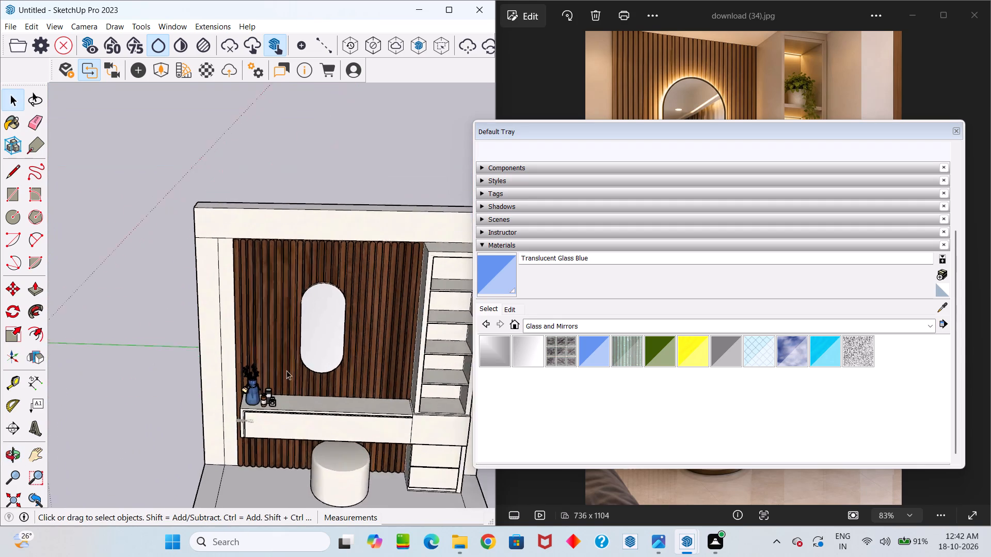
scroll(286, 370, up, 5)
click(258, 415)
key(s)
scroll(258, 415, up, 1)
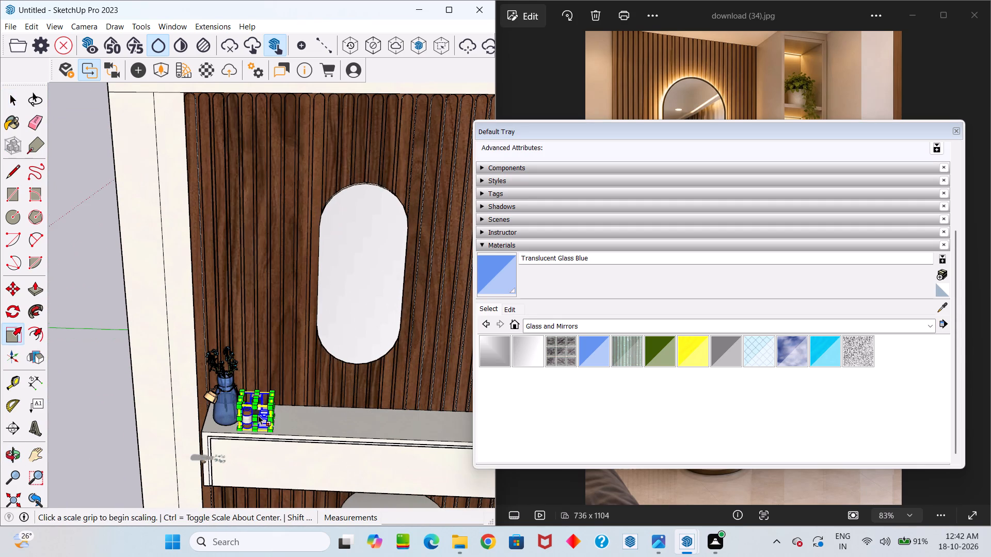
scroll(258, 415, up, 7)
click(255, 390)
click(257, 377)
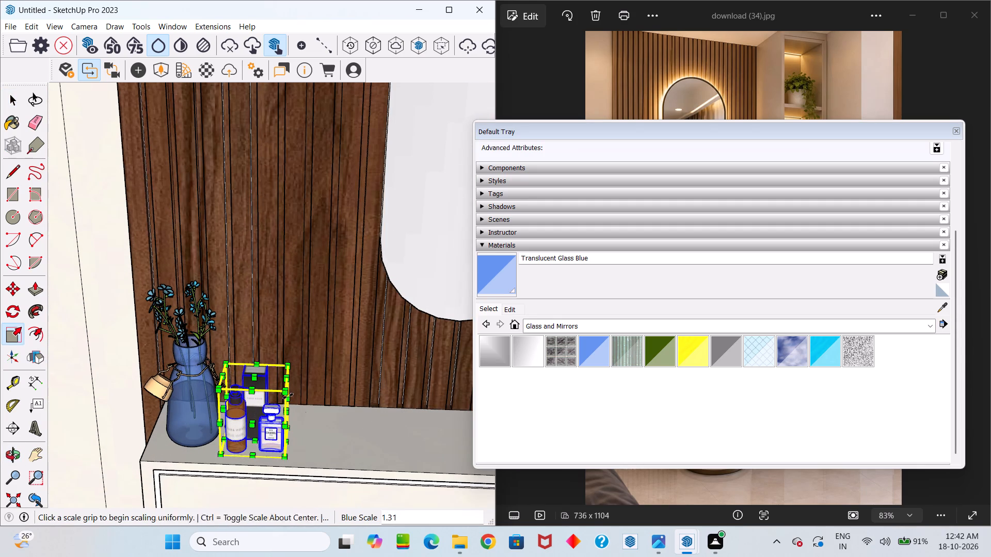
middle_drag(294, 406, 267, 409)
scroll(280, 414, up, 2)
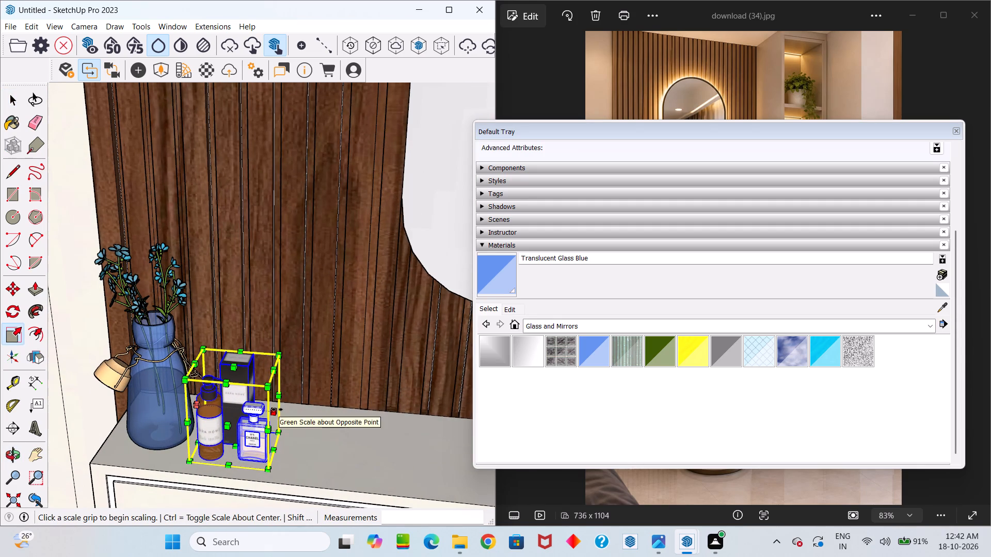
click(277, 409)
click(283, 408)
key(space)
scroll(310, 441, down, 3)
click(311, 436)
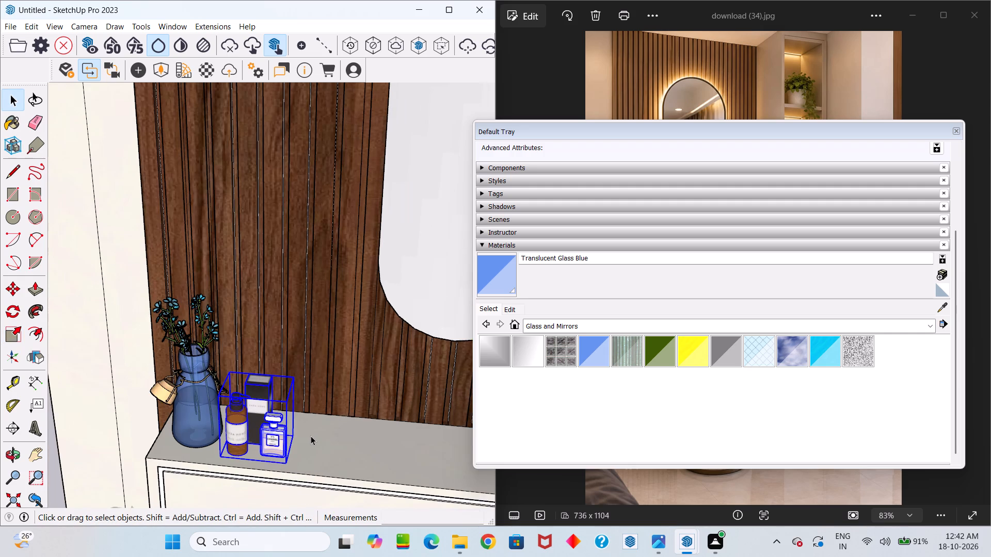
Examine the vanity wall, its shelf niches and the counter decor from the front, from above and close up.
scroll(311, 435, down, 13)
middle_drag(313, 409, 348, 286)
scroll(260, 378, down, 12)
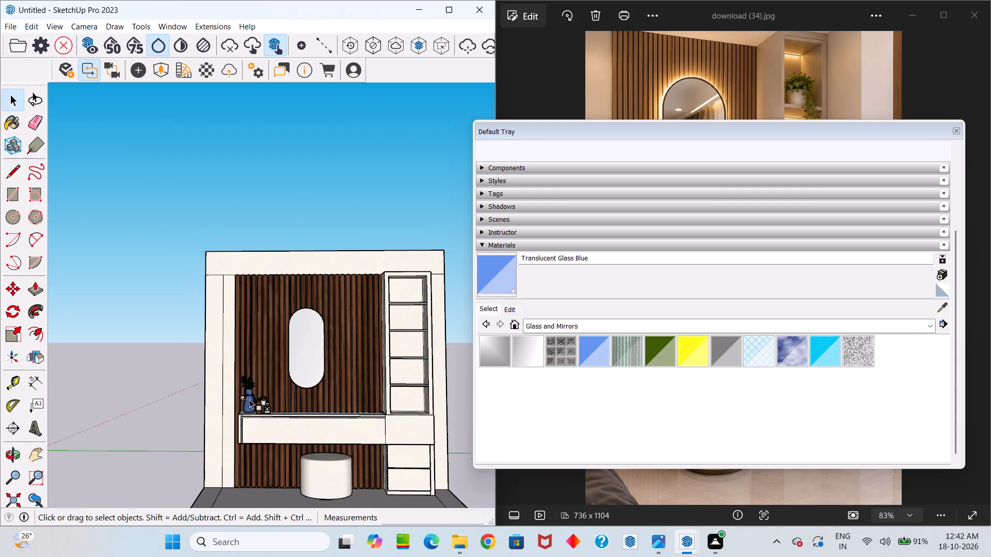
middle_drag(255, 409, 213, 513)
scroll(210, 504, down, 12)
middle_drag(257, 475, 316, 454)
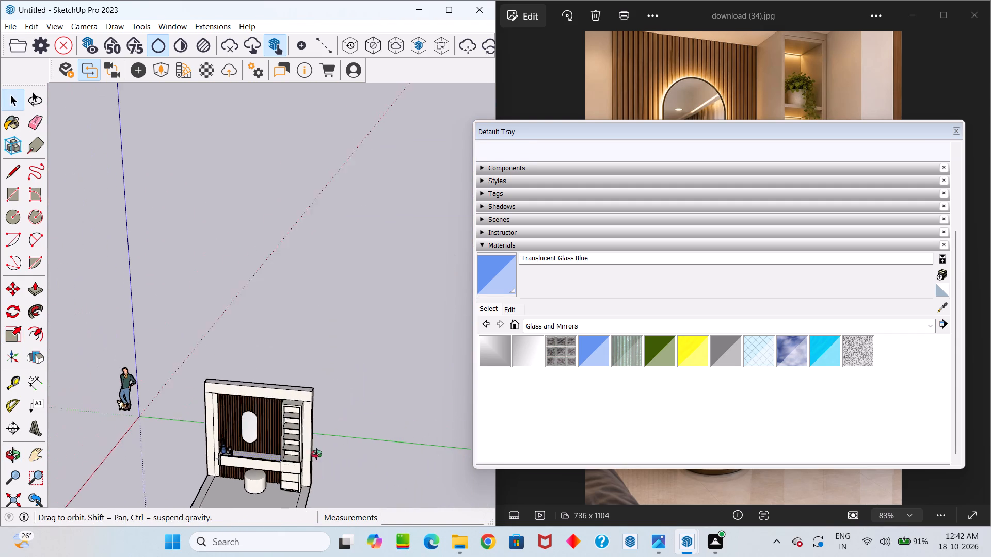
middle_drag(316, 454, 388, 408)
scroll(317, 415, up, 9)
middle_drag(285, 427, 254, 375)
drag(285, 427, 256, 378)
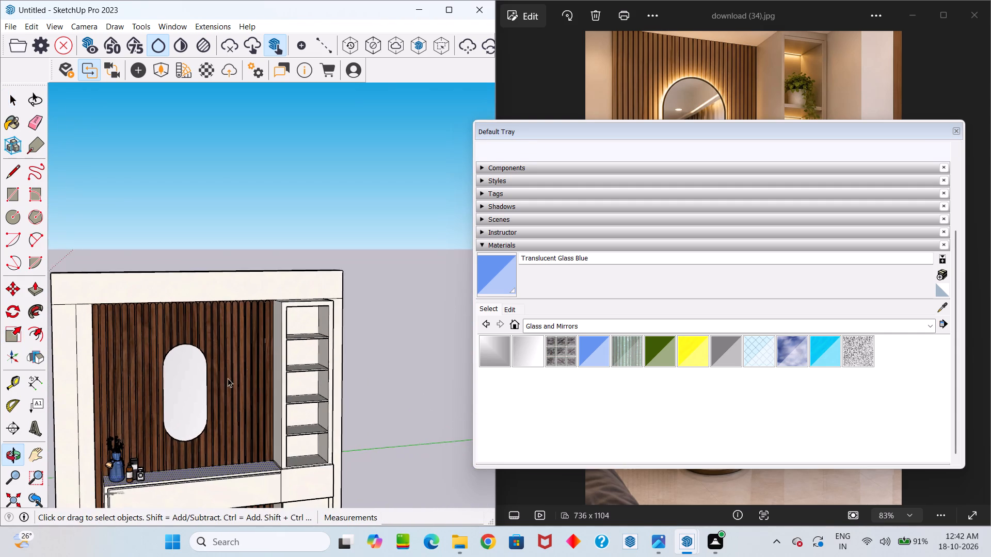
middle_drag(237, 389, 282, 422)
scroll(275, 395, up, 11)
middle_drag(251, 380, 275, 404)
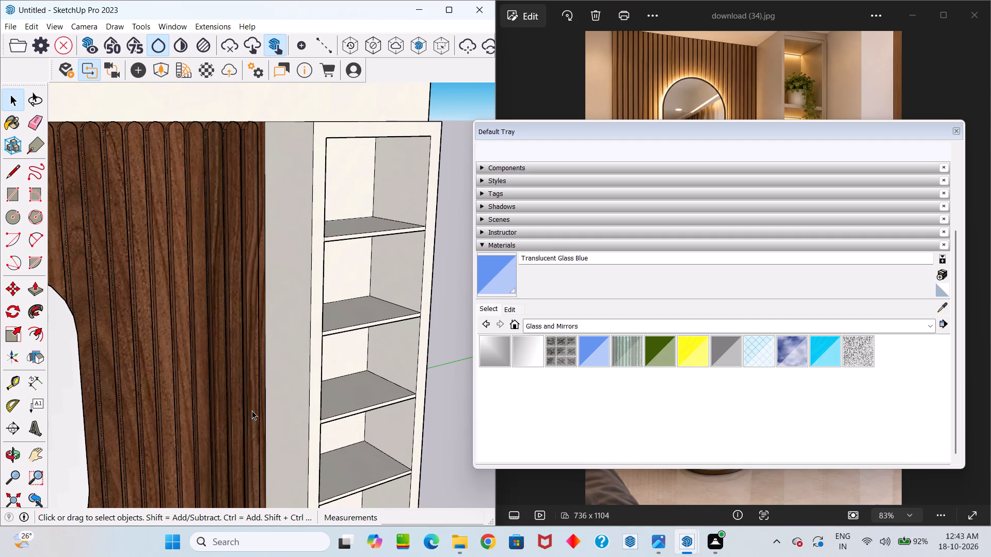
scroll(305, 387, down, 12)
middle_drag(331, 337, 239, 394)
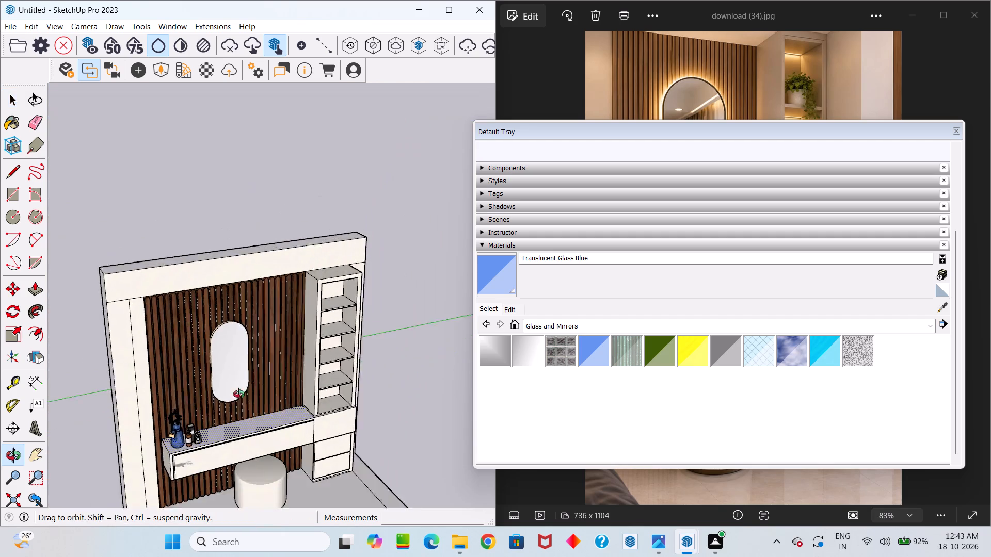
middle_drag(239, 394, 127, 359)
scroll(171, 312, down, 6)
scroll(182, 390, up, 17)
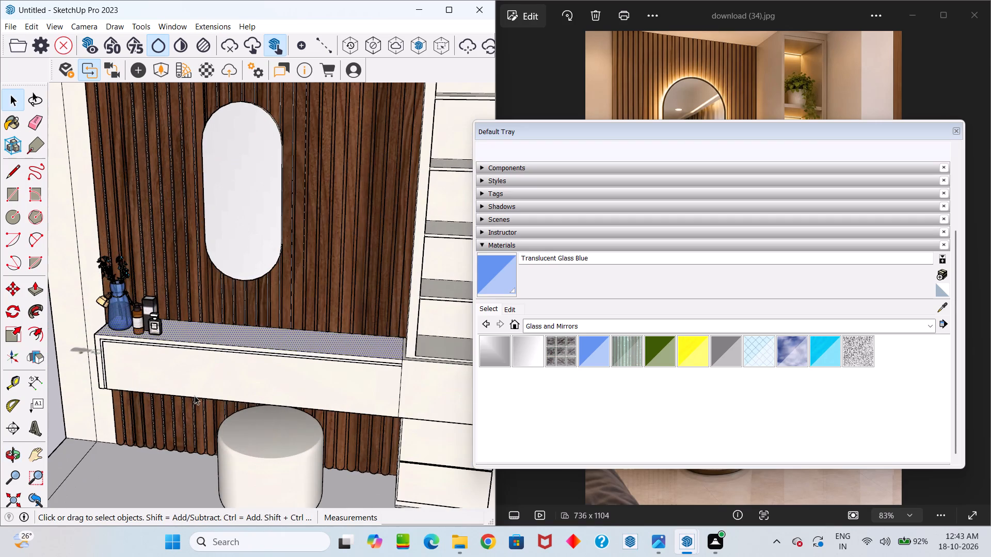
Explode the flower vase component and delete its flat vase image in front of the vanity drawer.
middle_drag(195, 396, 300, 382)
drag(244, 387, 300, 382)
scroll(209, 369, up, 5)
middle_drag(169, 366, 183, 468)
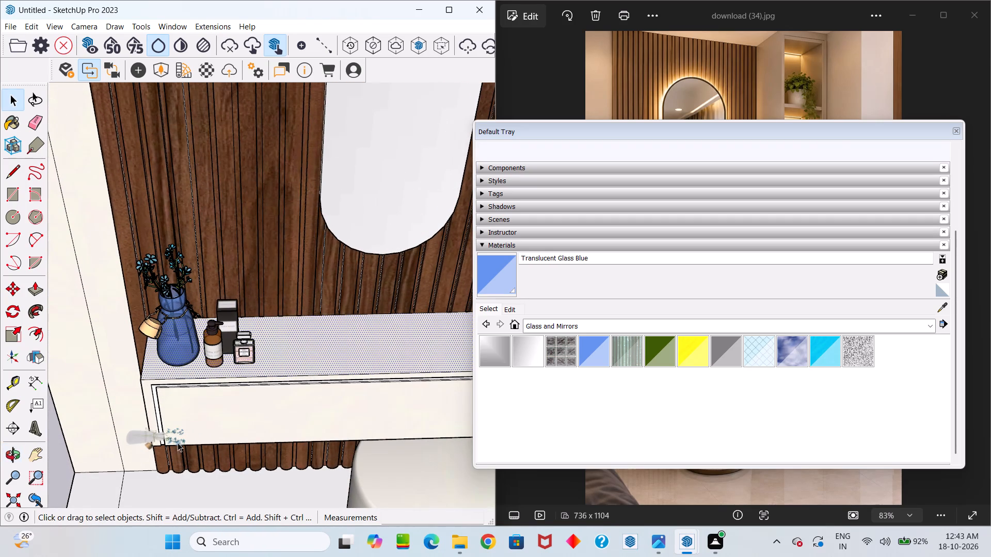
click(165, 438)
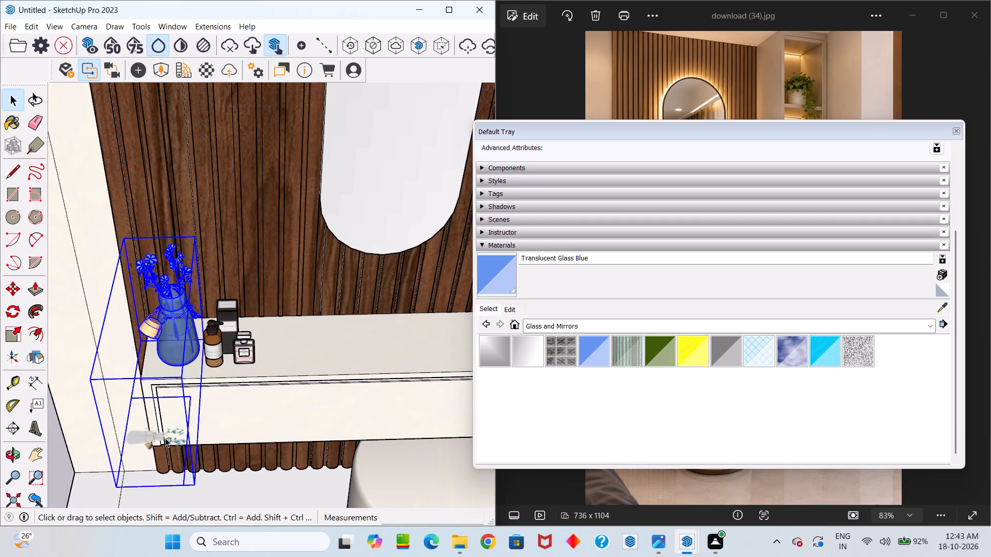
right_click(165, 438)
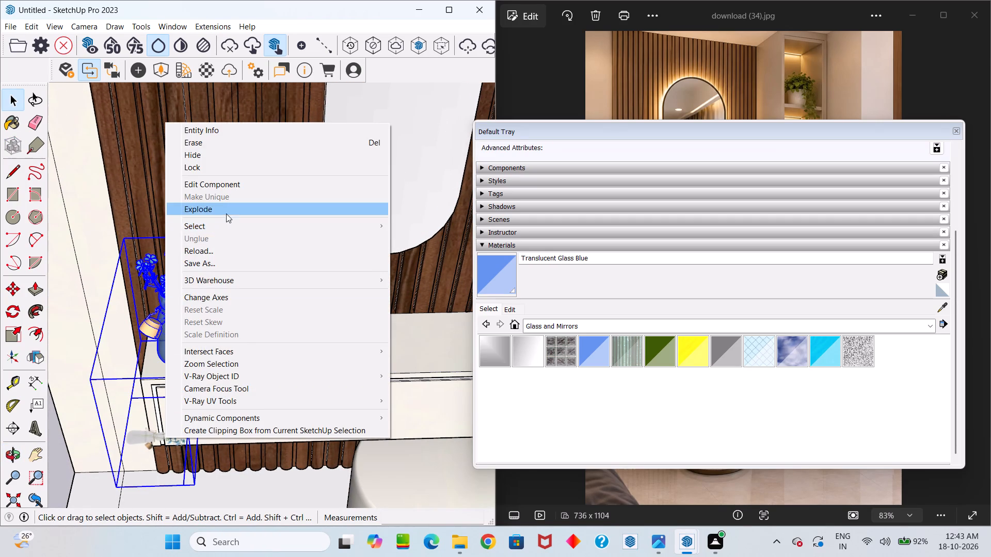
click(227, 212)
click(158, 444)
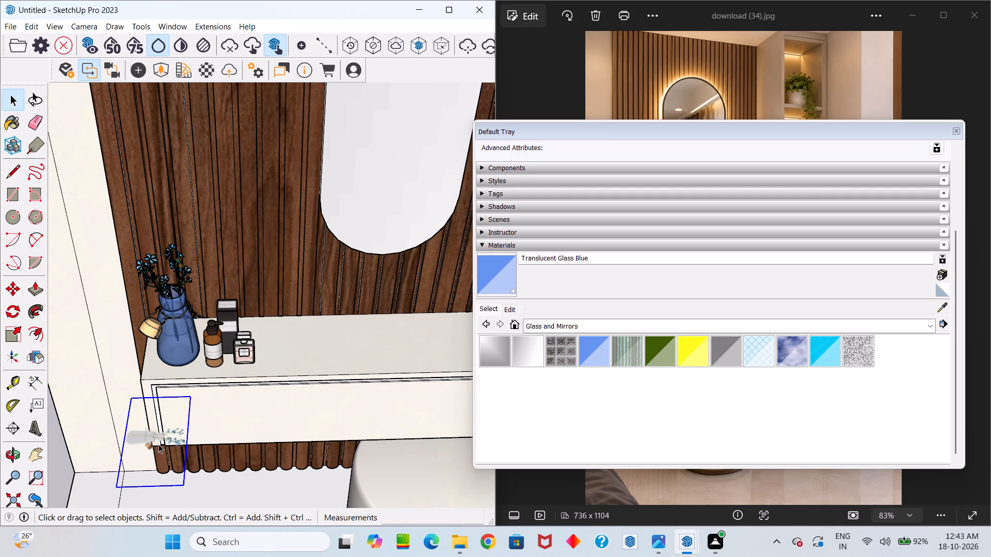
key(Delete)
scroll(37, 341, down, 3)
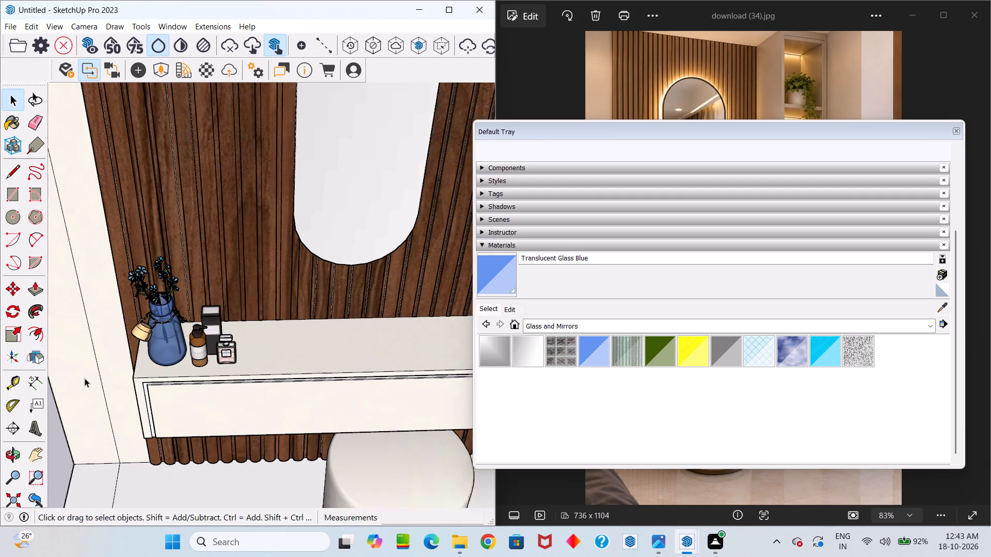
Review the whole vanity wall against the reference photo, checking the counter decor, shelves and stool from several angles.
scroll(85, 378, down, 3)
scroll(137, 399, down, 1)
middle_drag(137, 396, 80, 282)
scroll(90, 288, down, 5)
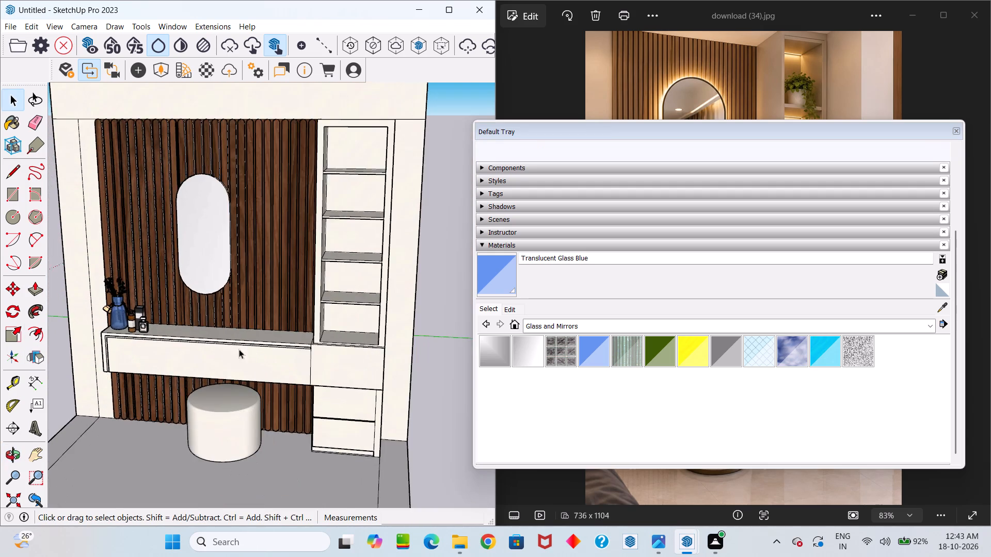
middle_drag(263, 333, 258, 285)
scroll(397, 278, up, 2)
scroll(565, 281, down, 3)
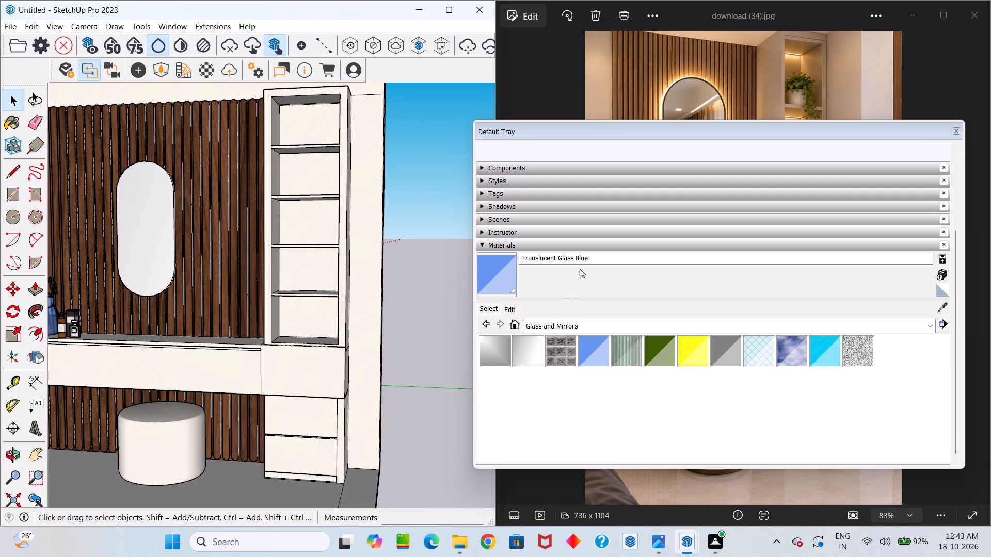
scroll(347, 307, down, 4)
middle_drag(322, 327, 354, 418)
scroll(217, 238, up, 3)
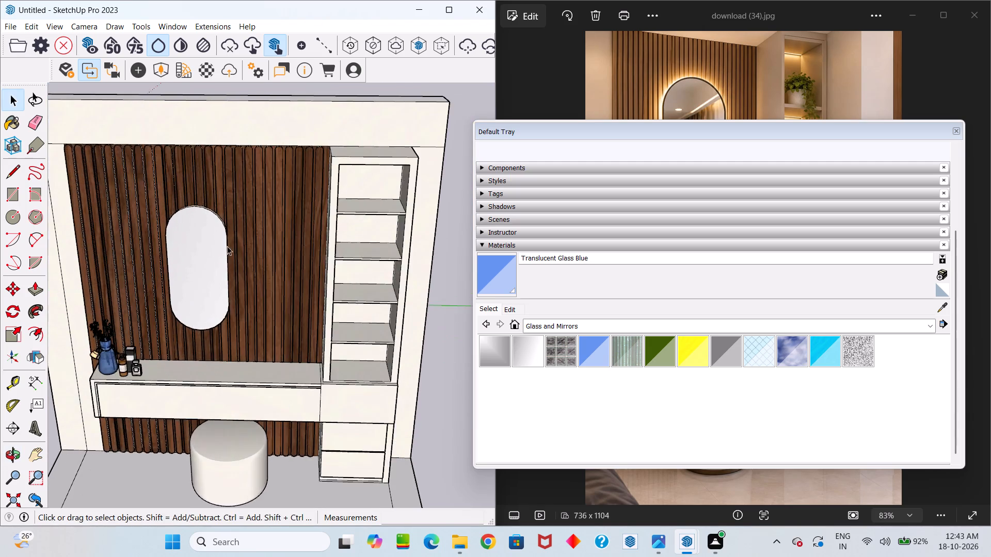
middle_drag(227, 247, 233, 247)
scroll(315, 401, down, 12)
middle_drag(283, 428, 263, 321)
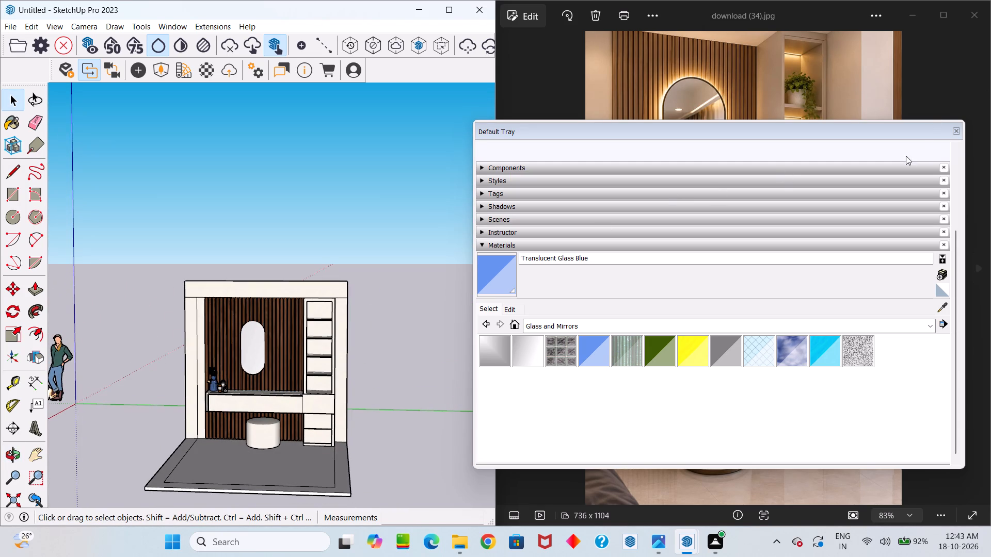
click(959, 129)
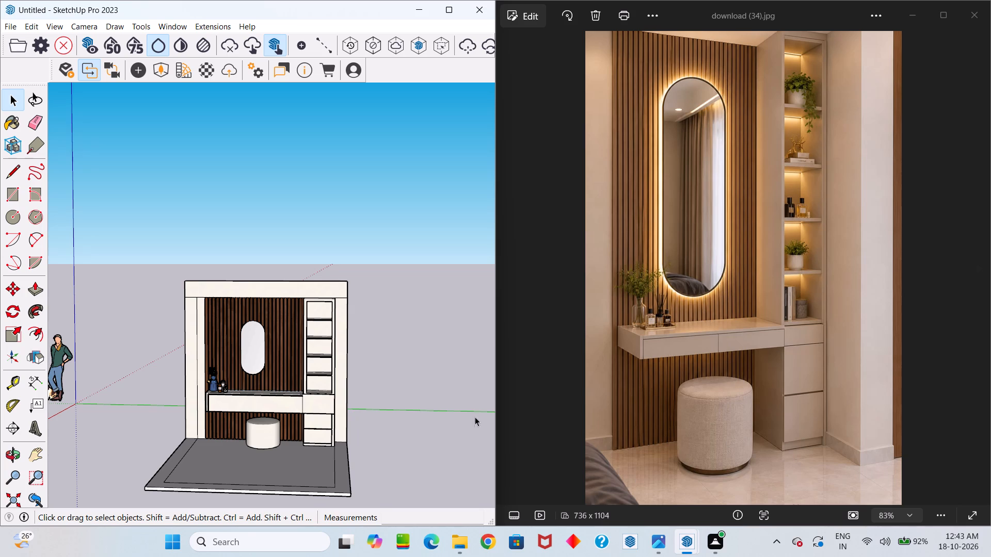
Examine the stool, vanity front and floor up close and from farther back, selecting the inner floor face.
scroll(283, 440, up, 13)
click(246, 430)
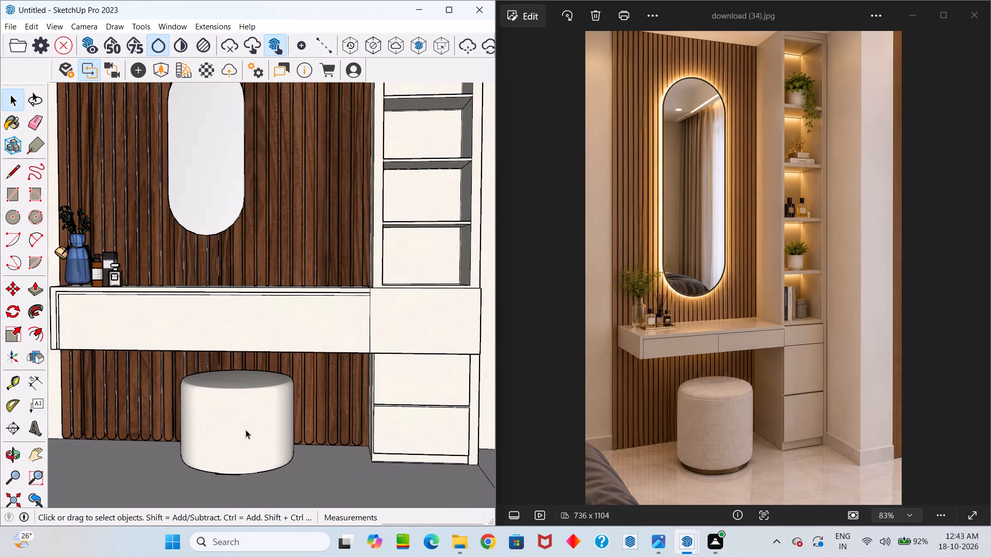
scroll(243, 441, down, 5)
click(309, 455)
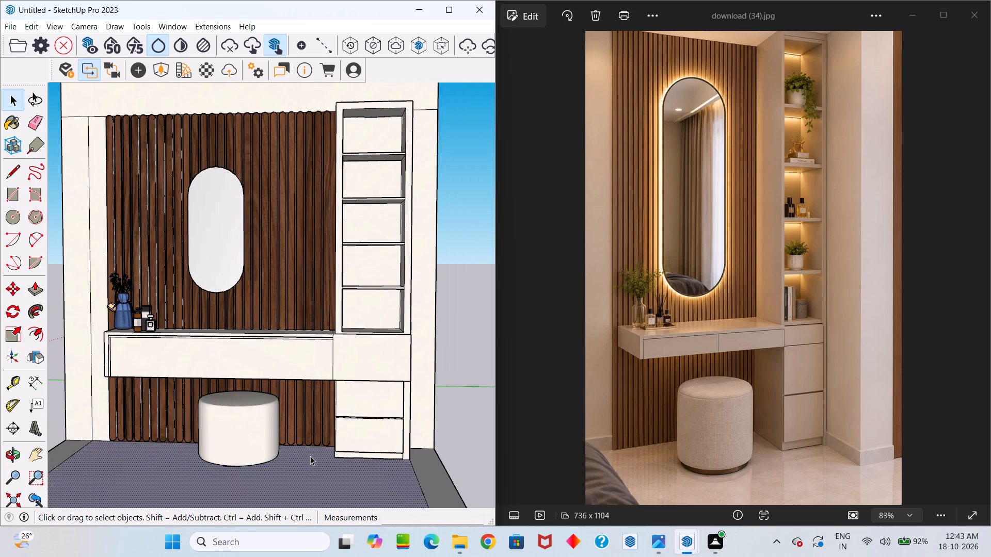
scroll(310, 456, down, 3)
middle_drag(311, 471, 314, 510)
scroll(336, 440, down, 12)
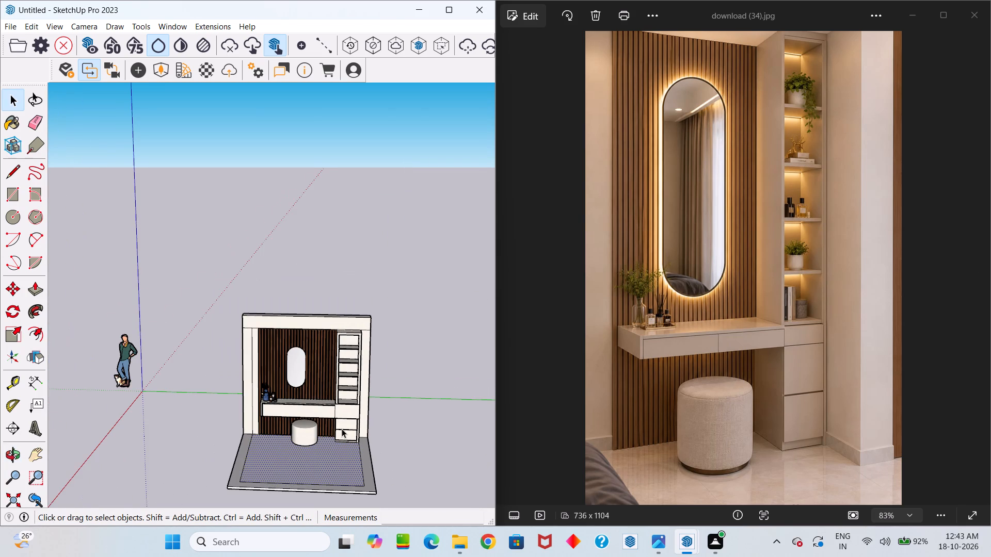
middle_drag(333, 424, 309, 391)
drag(333, 424, 303, 397)
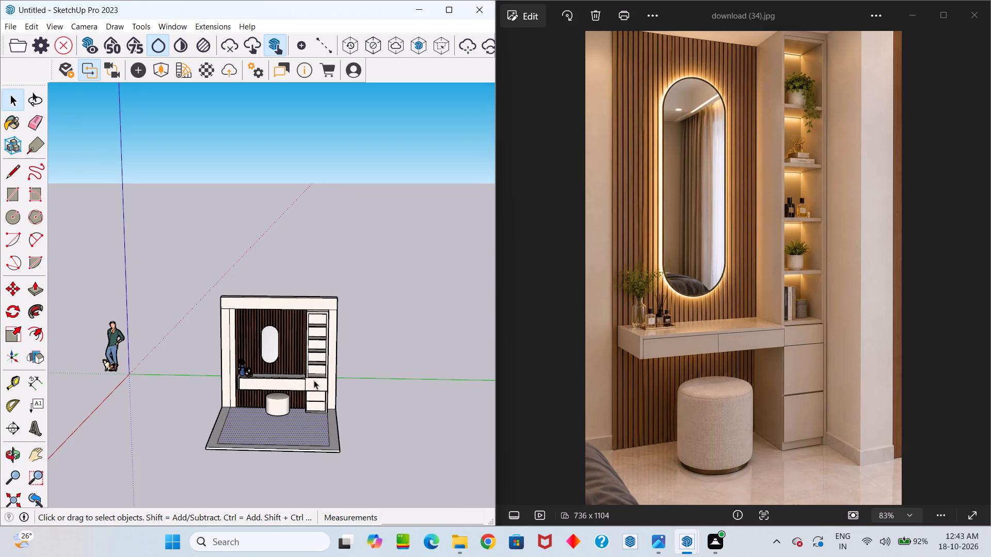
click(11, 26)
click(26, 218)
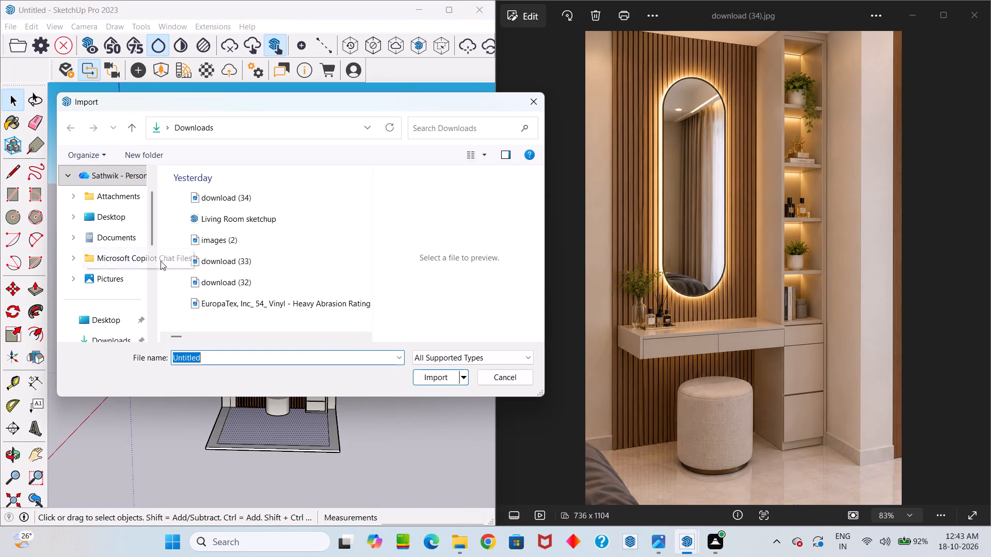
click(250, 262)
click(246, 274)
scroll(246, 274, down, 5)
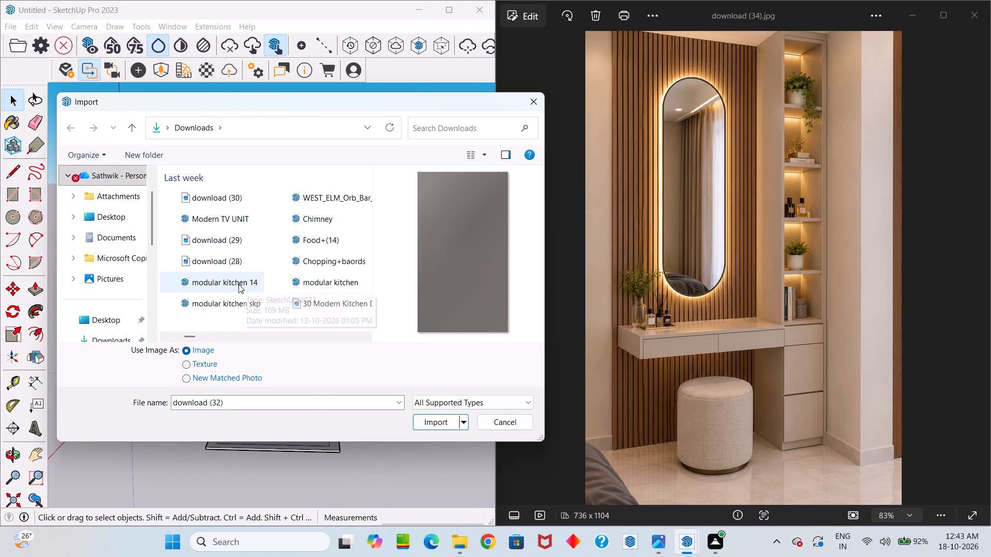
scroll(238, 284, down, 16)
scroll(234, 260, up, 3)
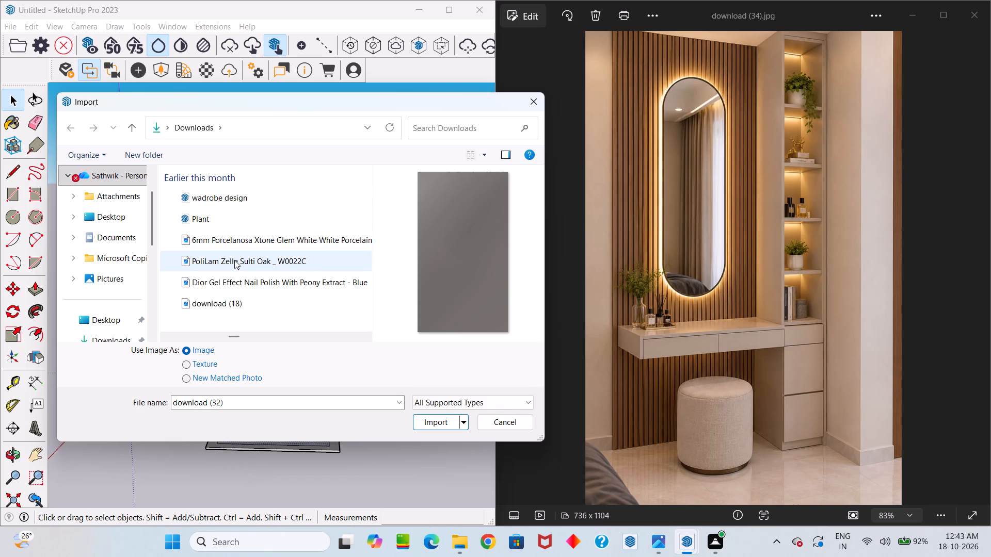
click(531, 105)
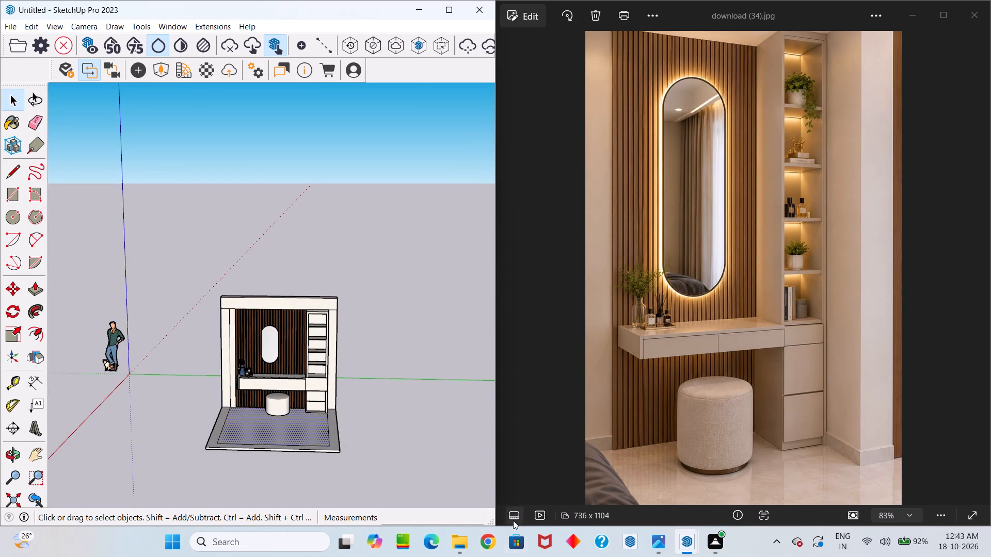
Start an import and look through the Downloads folder's models and images for a file suited to the vanity scene.
middle_drag(296, 392, 305, 460)
scroll(300, 451, down, 1)
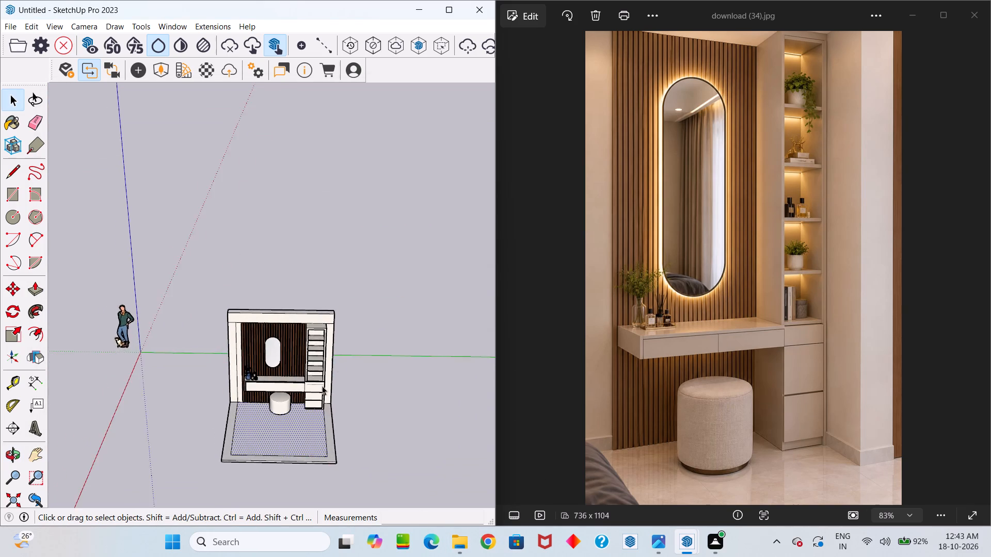
scroll(337, 364, up, 4)
middle_drag(310, 376, 303, 343)
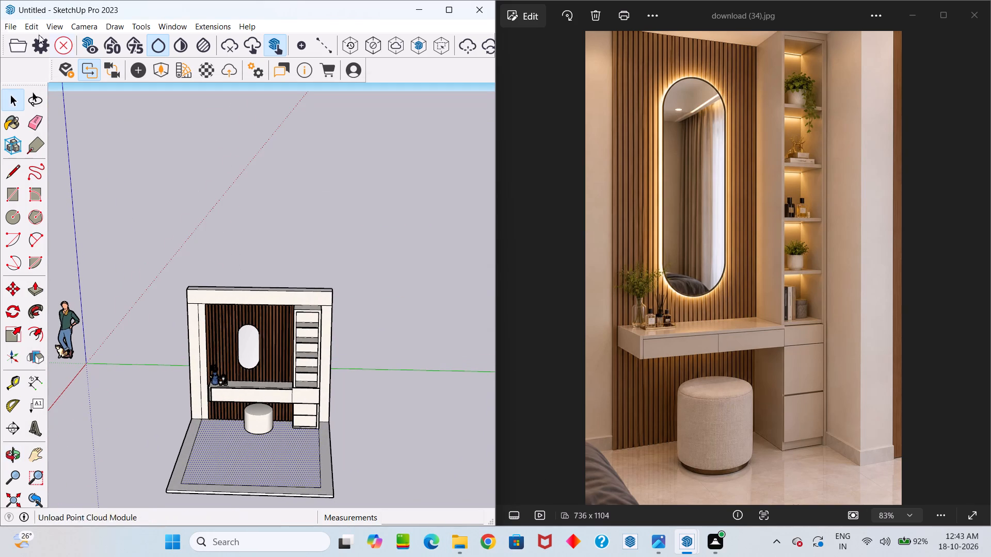
click(5, 25)
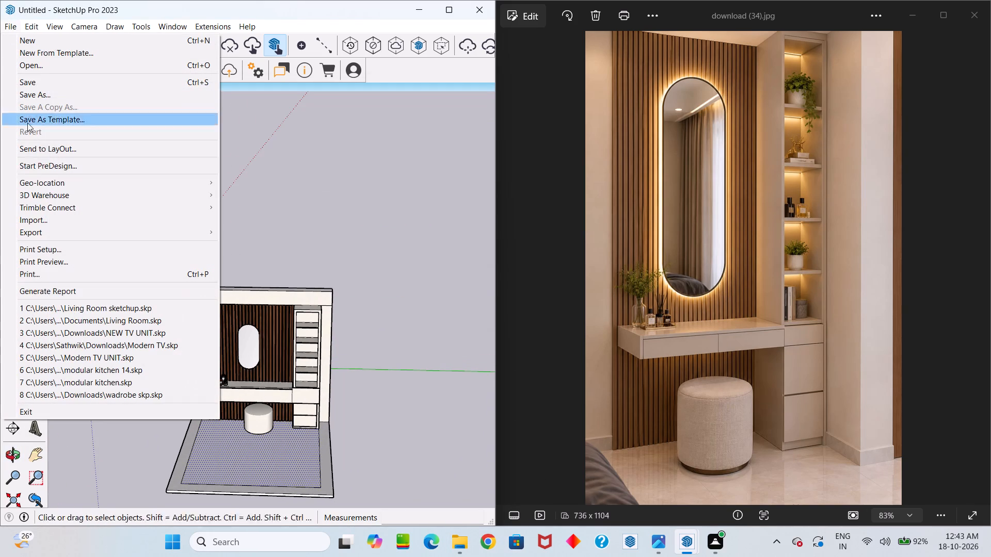
click(53, 221)
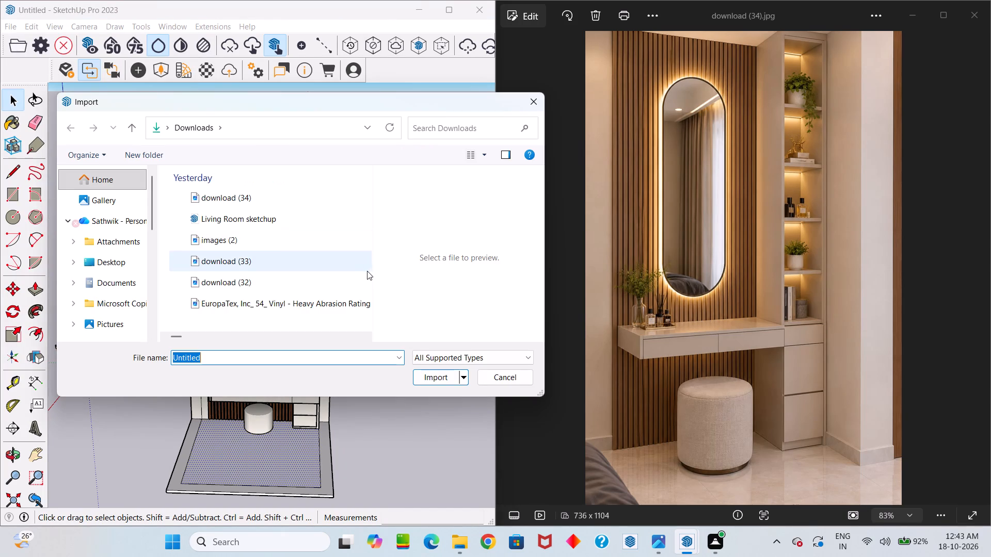
scroll(300, 253, down, 10)
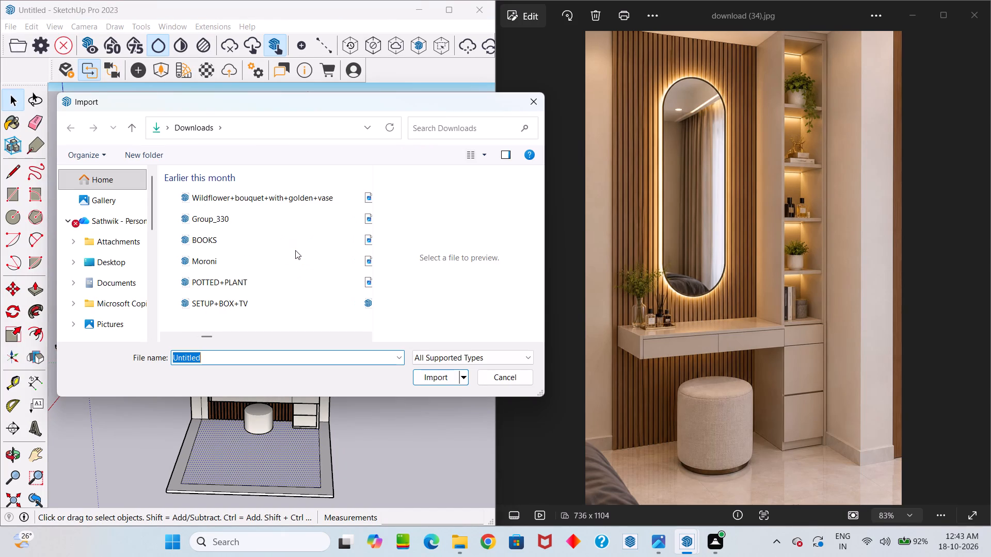
scroll(295, 250, down, 2)
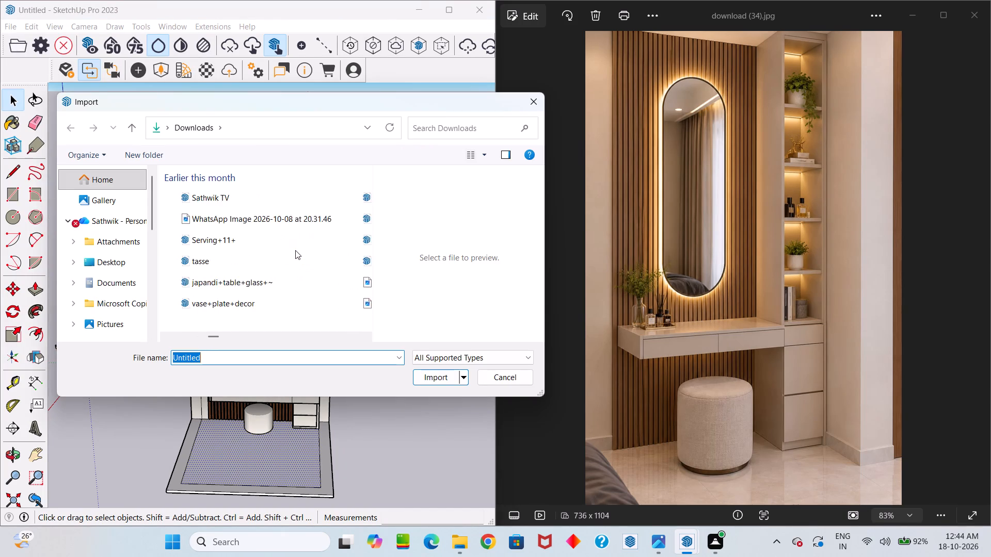
scroll(295, 250, down, 2)
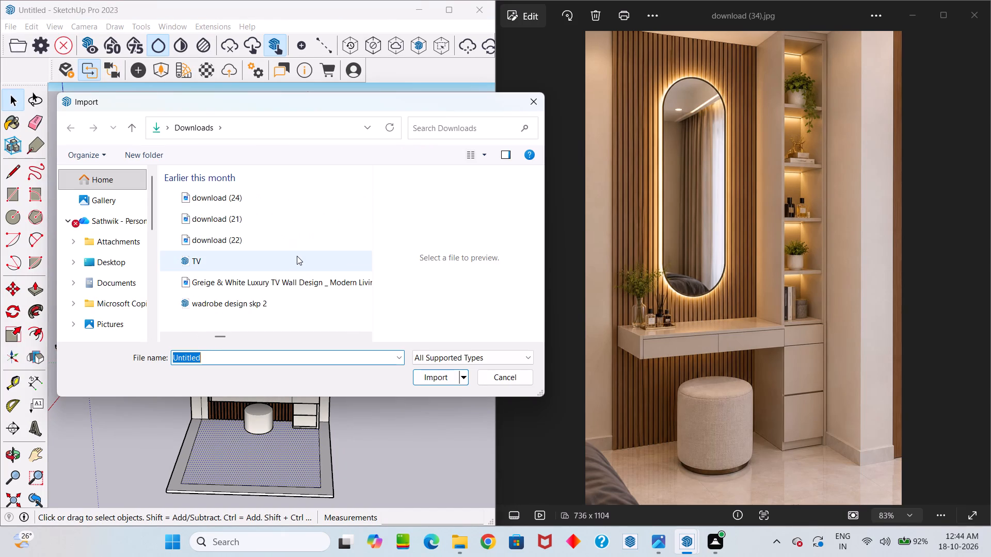
scroll(297, 256, down, 3)
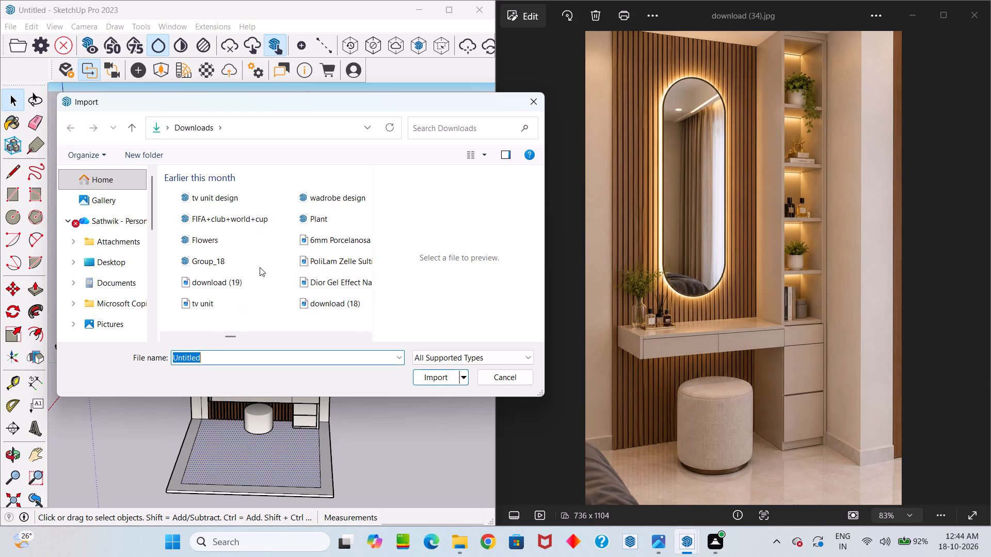
scroll(260, 267, down, 3)
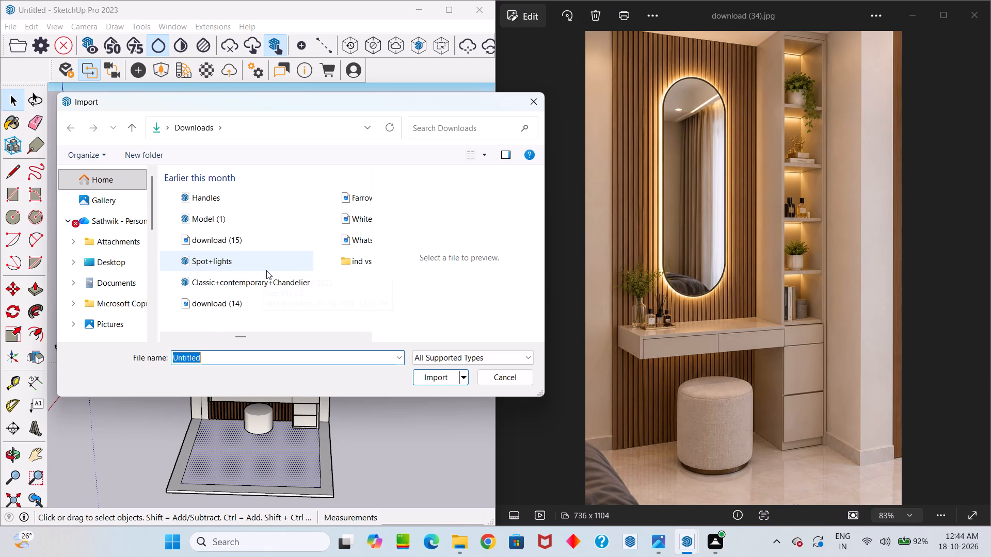
scroll(265, 272, down, 5)
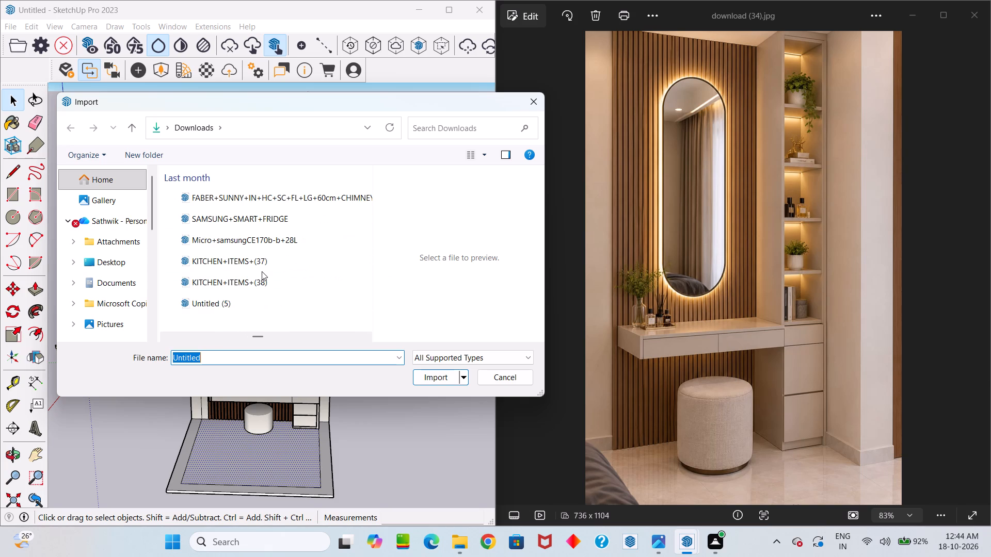
scroll(262, 271, down, 1)
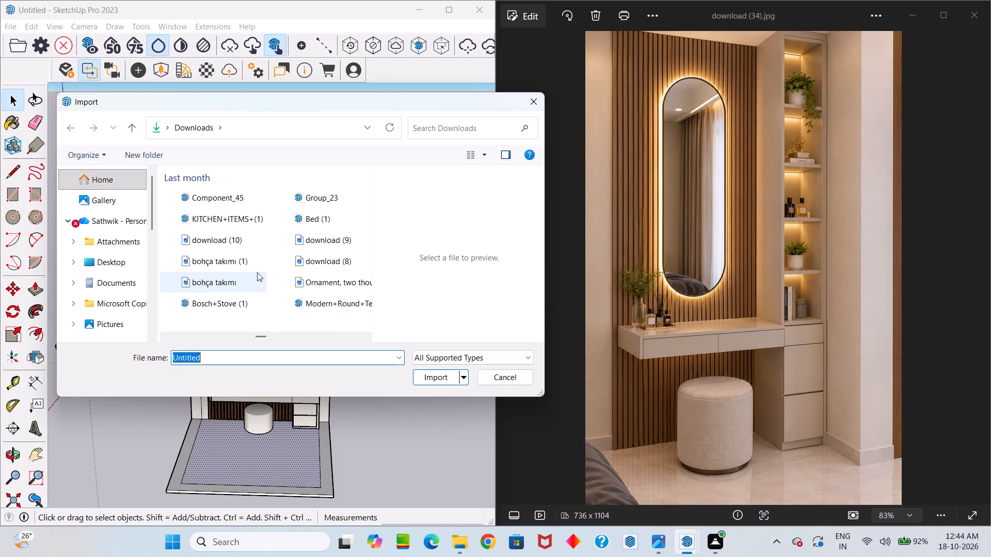
scroll(257, 272, down, 14)
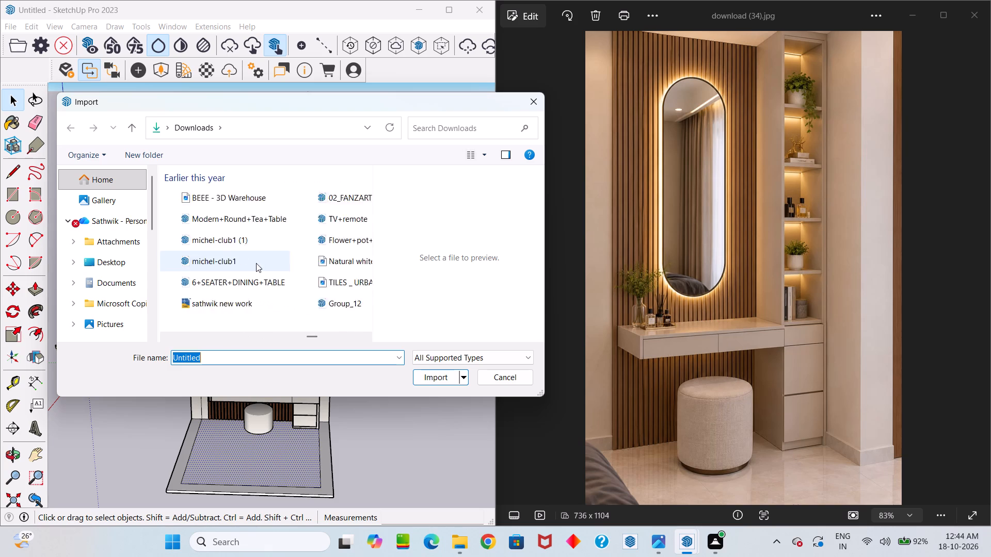
scroll(256, 263, down, 15)
scroll(240, 271, up, 2)
scroll(246, 269, down, 7)
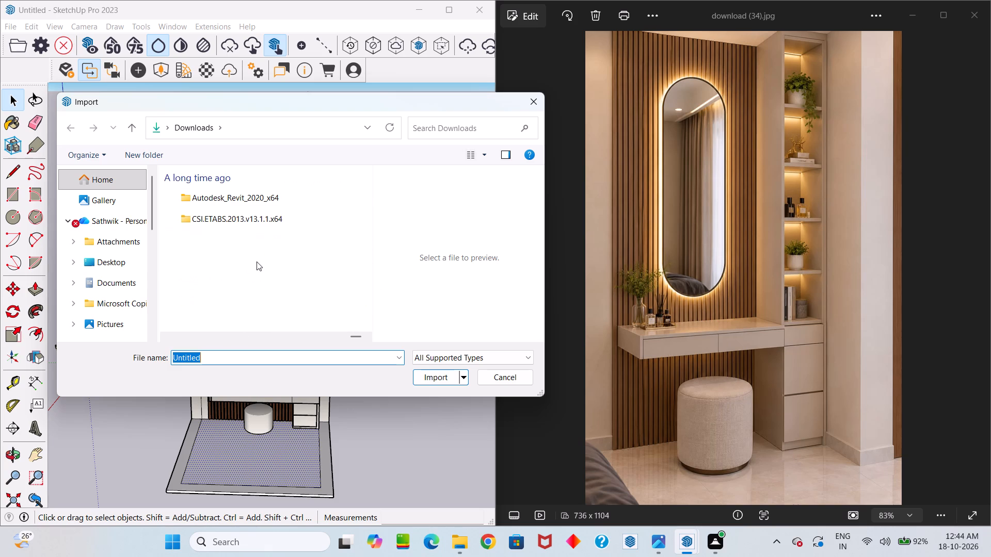
scroll(257, 261, down, 3)
scroll(257, 264, up, 1)
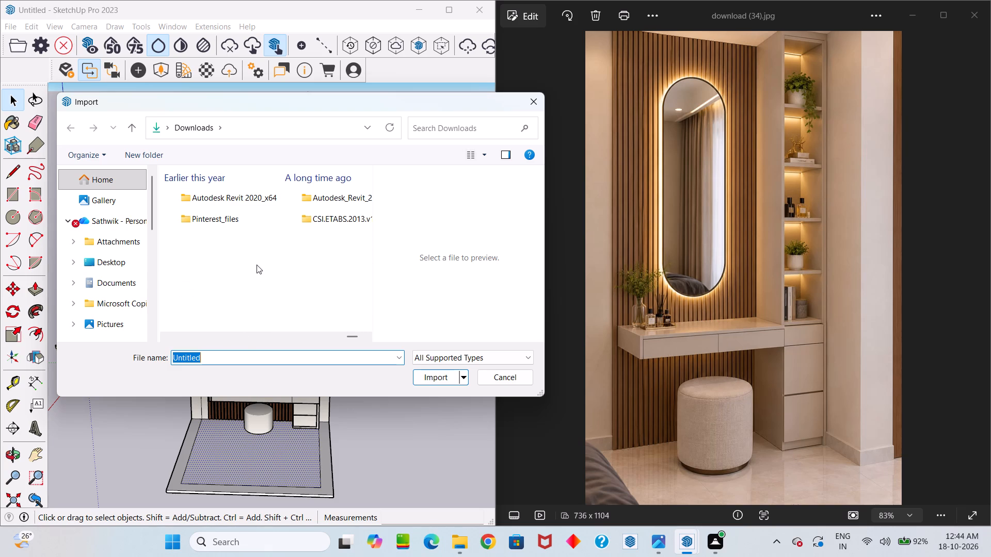
scroll(229, 322, up, 2)
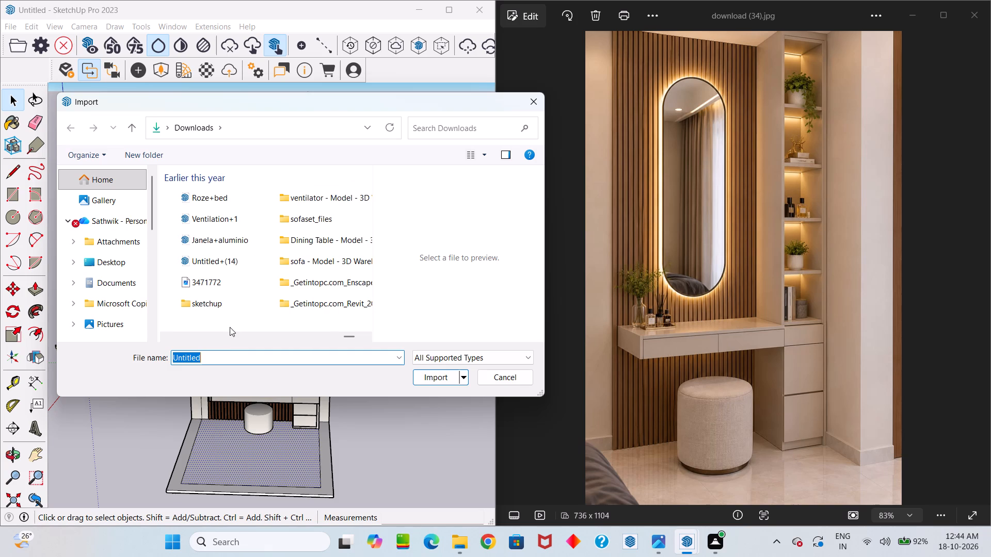
scroll(253, 295, up, 1)
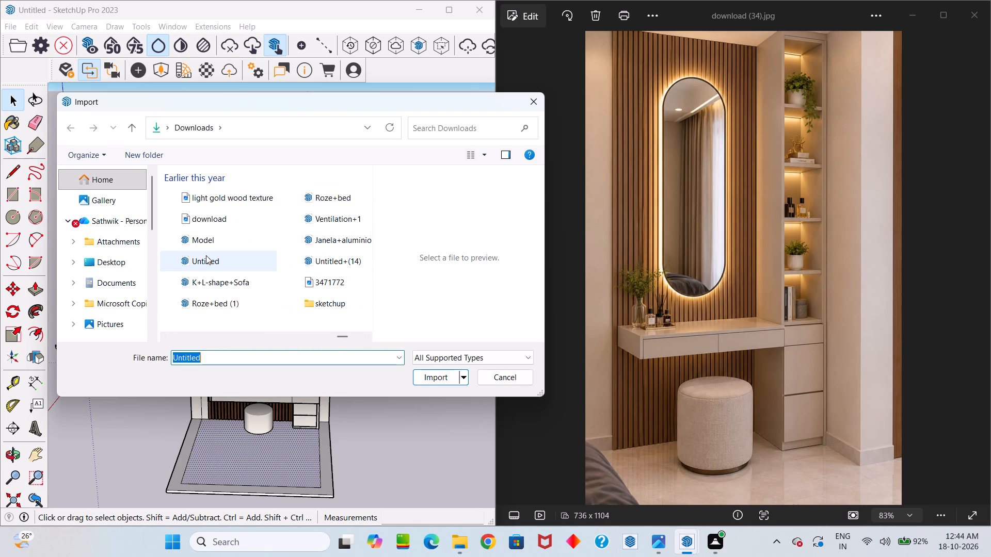
scroll(209, 266, up, 2)
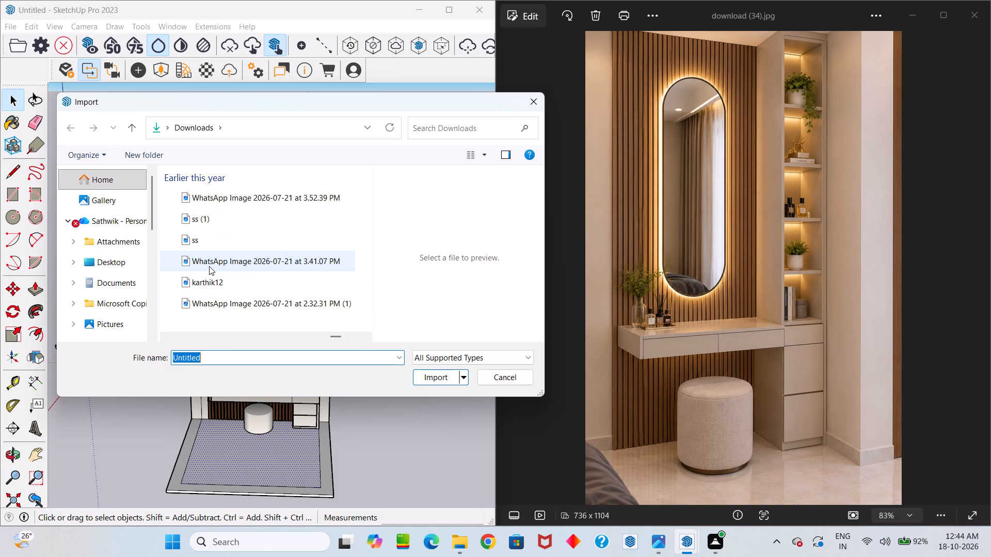
scroll(209, 266, up, 1)
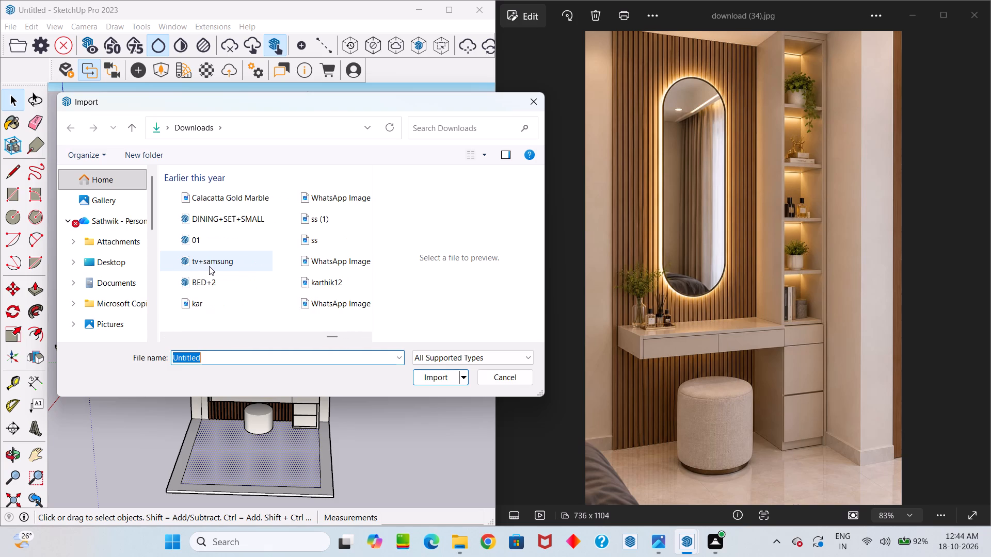
scroll(209, 266, up, 1)
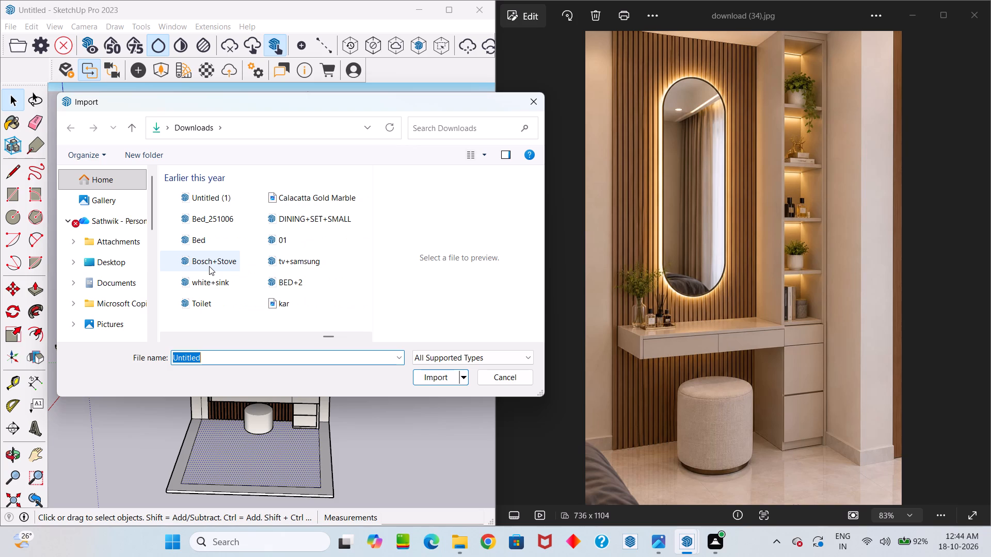
scroll(209, 266, up, 1)
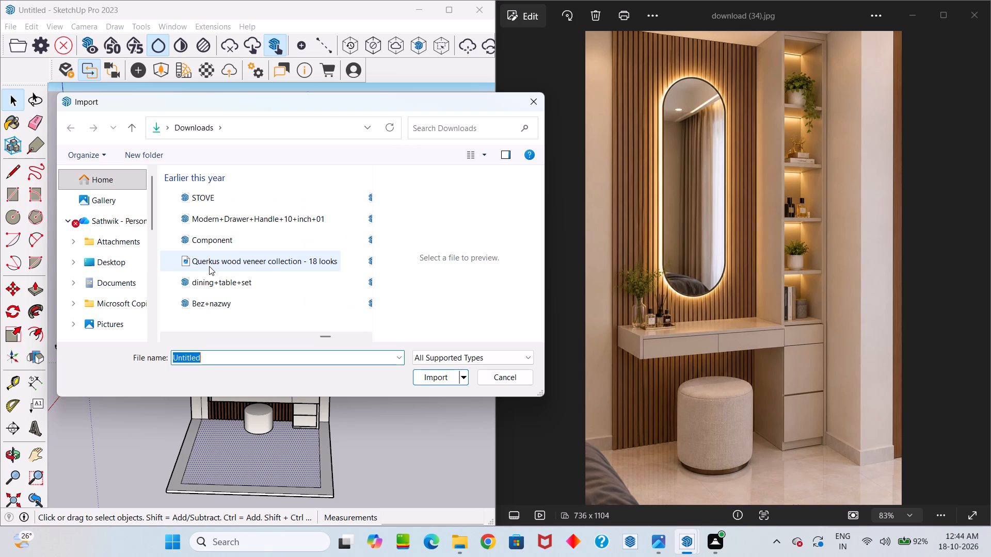
scroll(209, 266, up, 1)
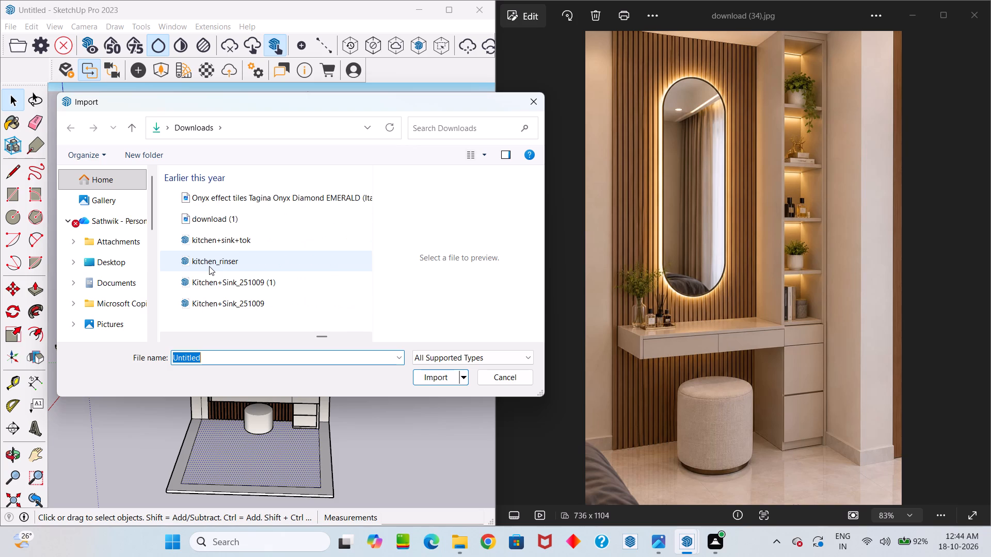
Look through the Downloads folder for a potted plant model to import.
scroll(209, 266, up, 1)
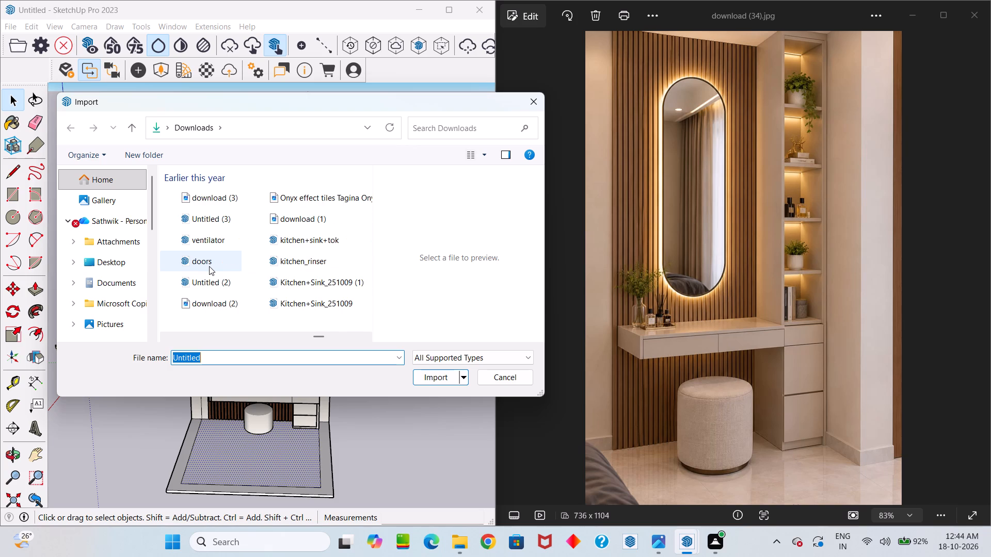
scroll(209, 266, up, 3)
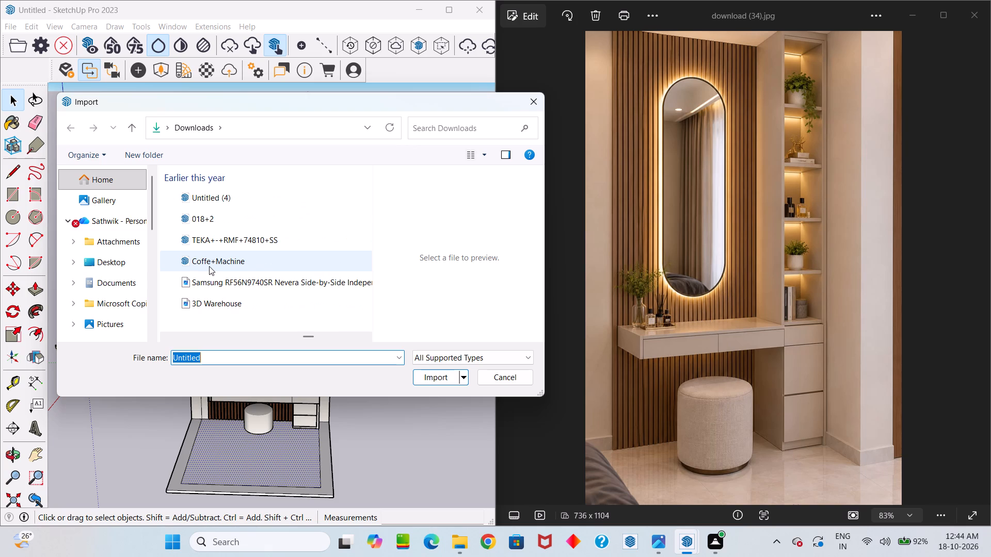
scroll(209, 266, up, 1)
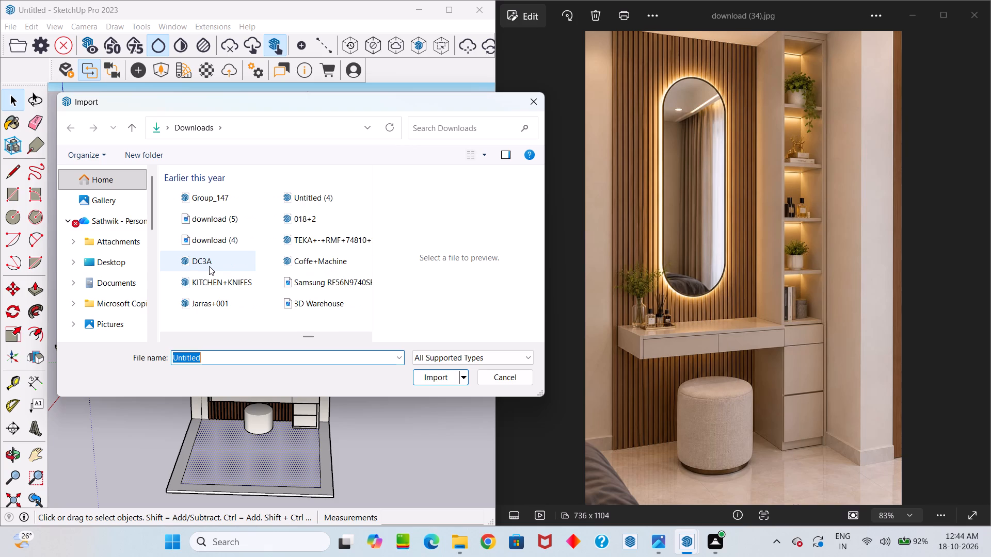
scroll(209, 266, up, 1)
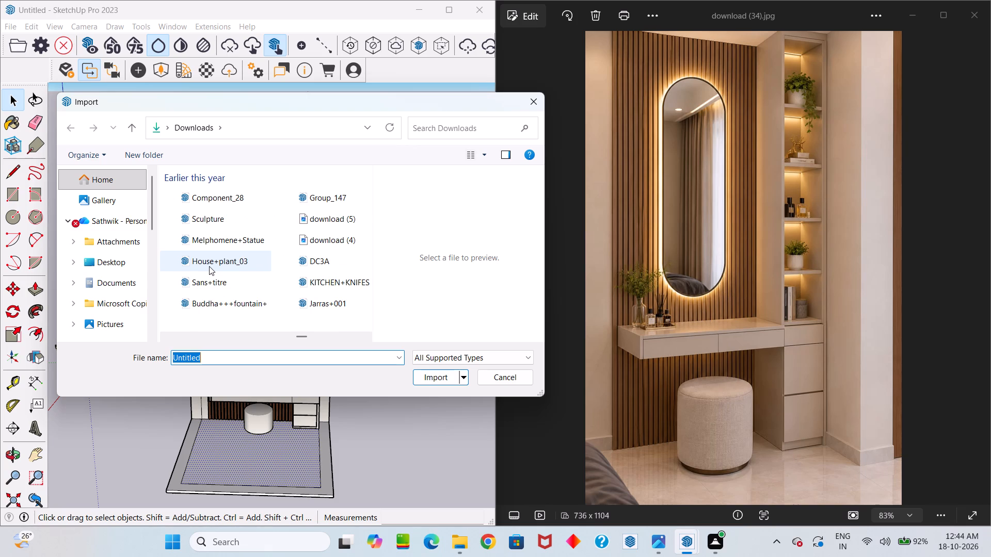
scroll(209, 266, up, 2)
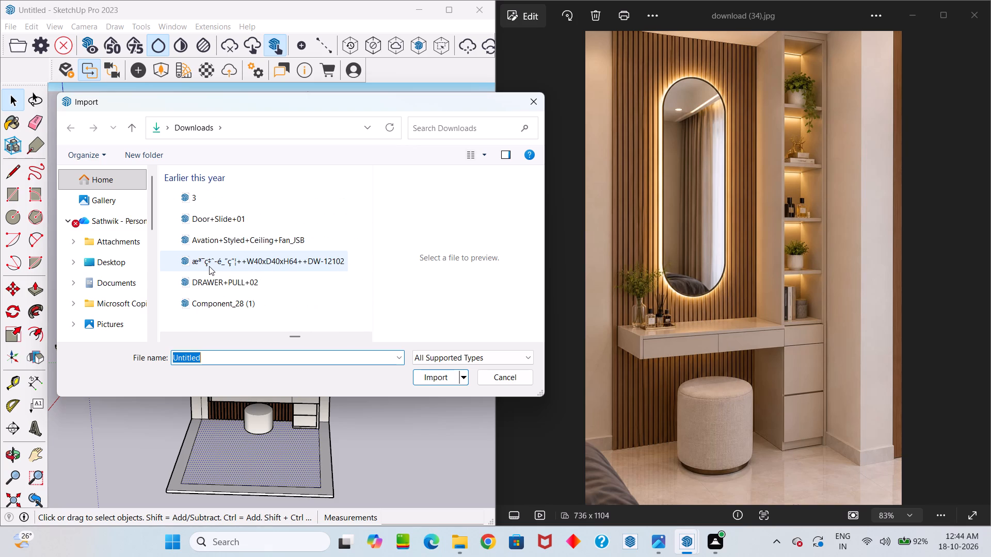
scroll(209, 266, down, 2)
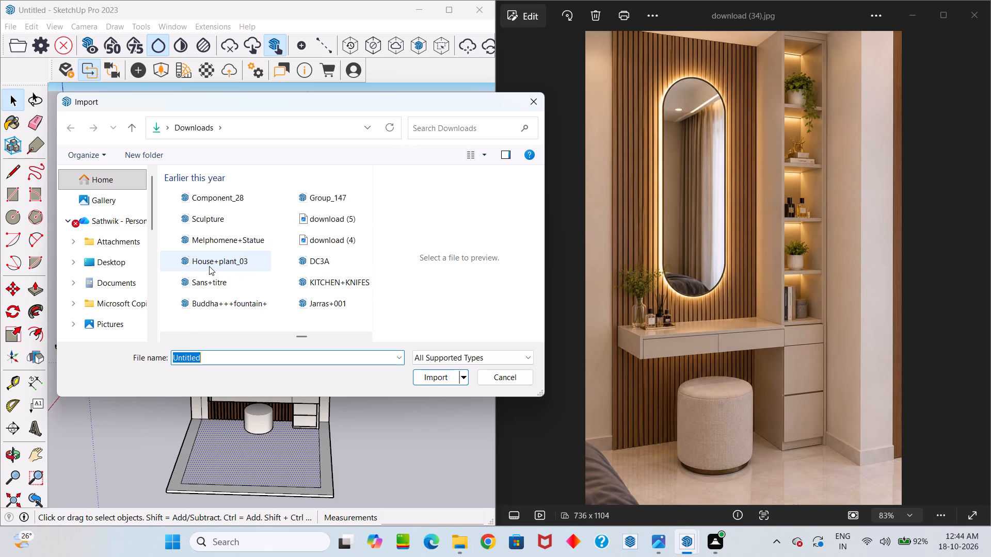
scroll(209, 266, down, 1)
scroll(209, 266, up, 5)
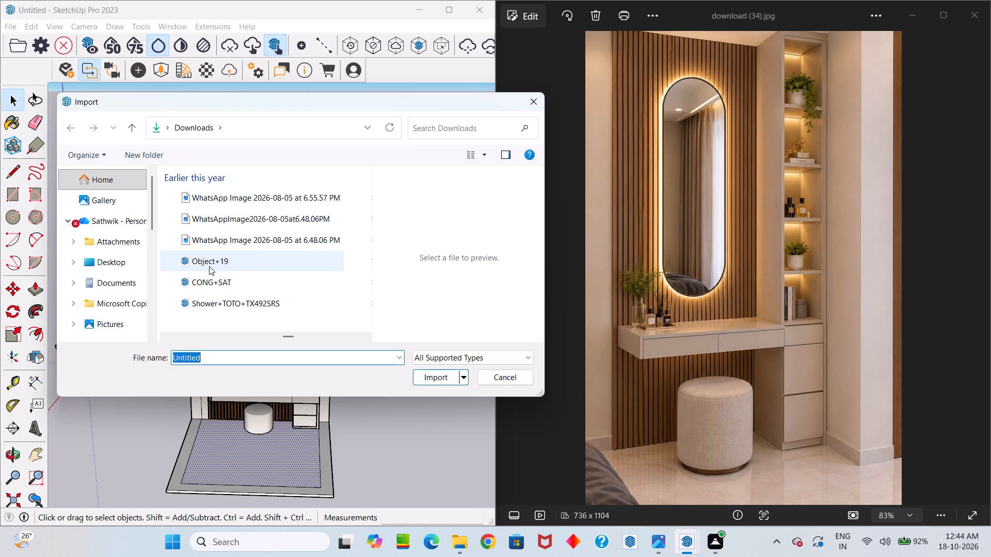
click(465, 546)
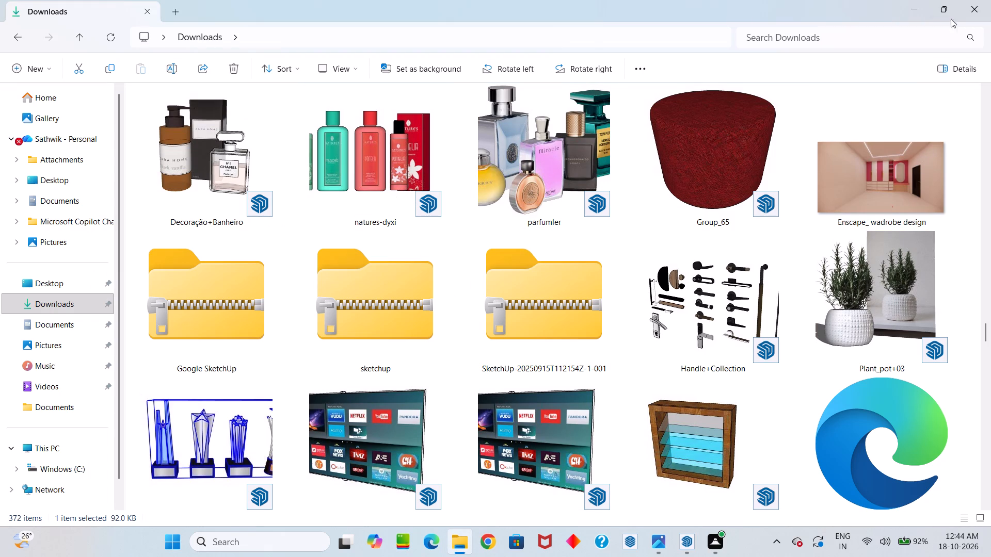
click(922, 12)
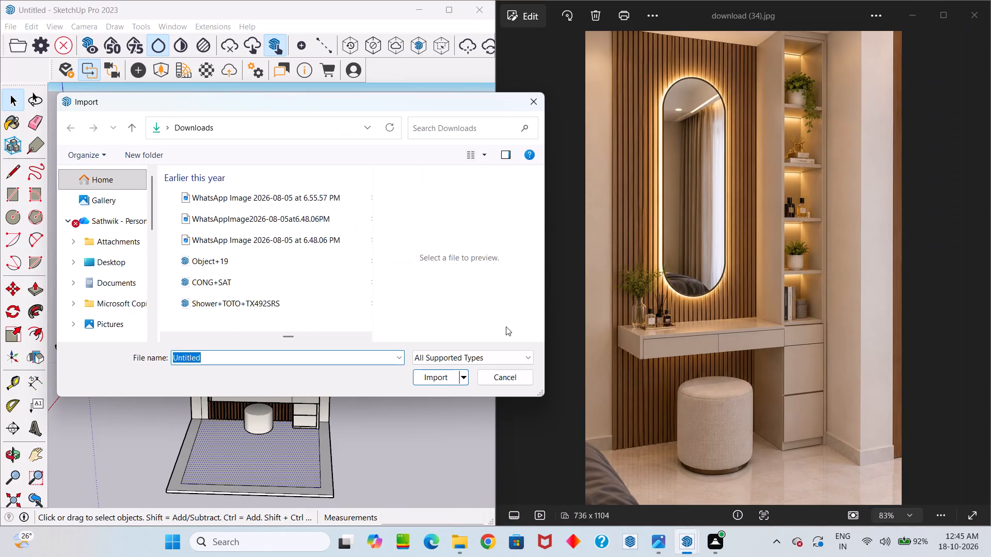
Import Plant_pot+03.skp and place it on the top shelf of the tall open shelving unit.
key(BackSpace)
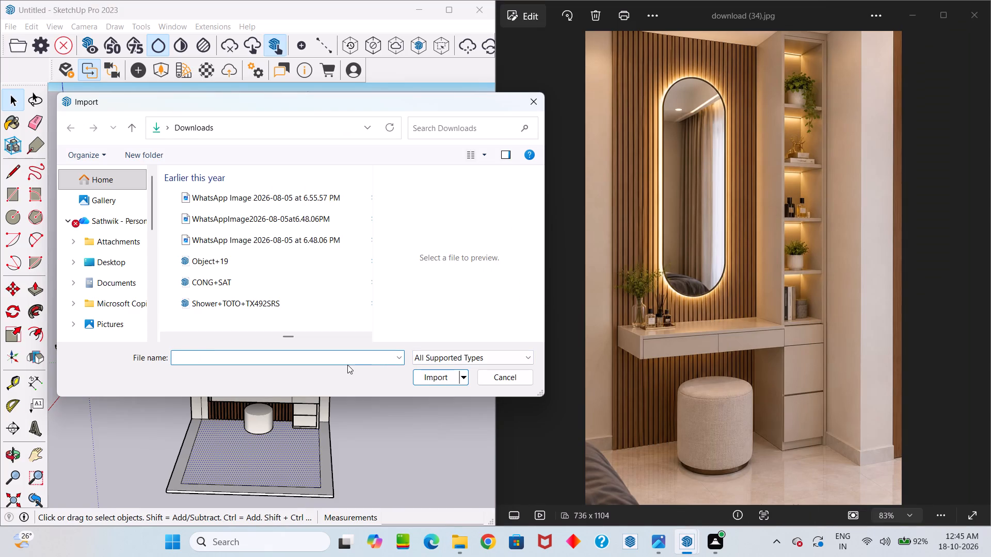
key(p)
text(lant)
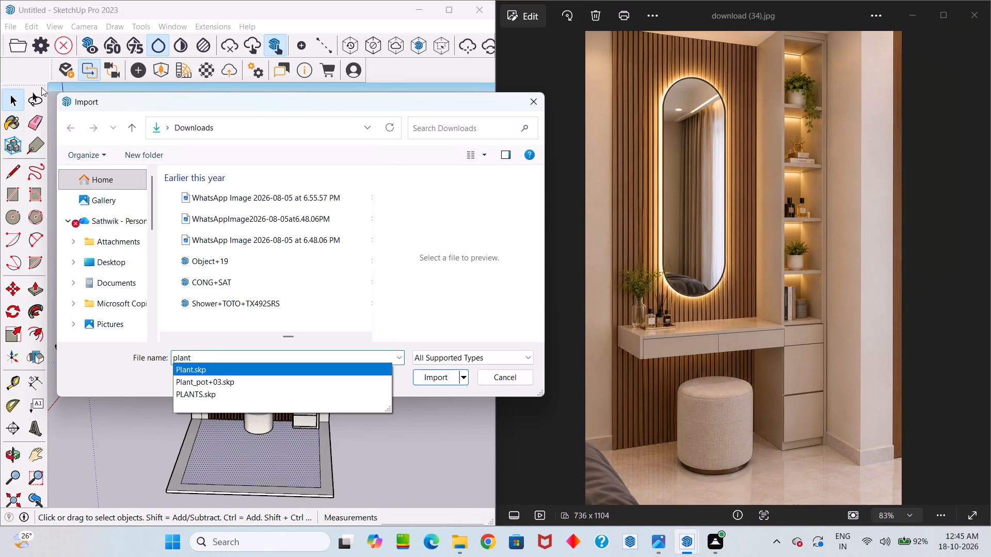
click(257, 381)
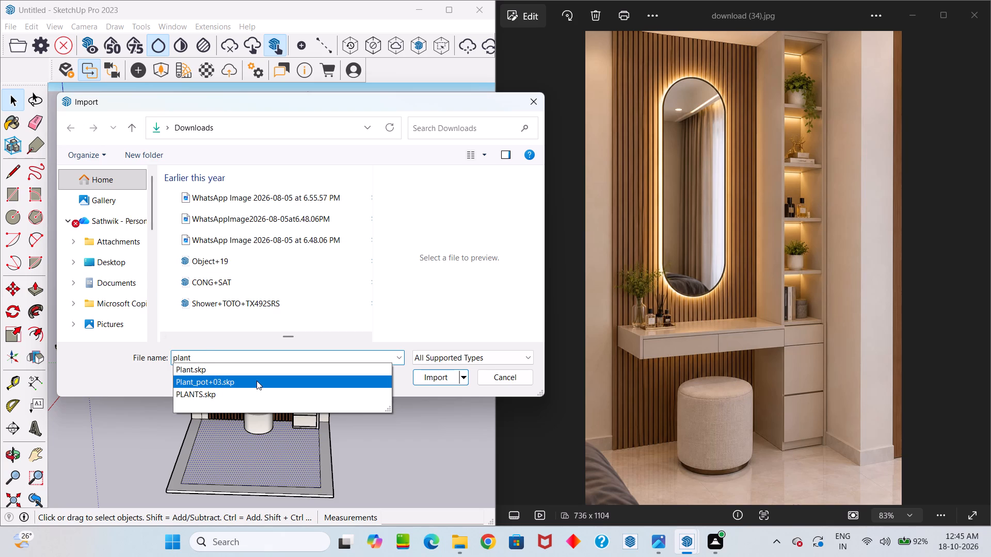
click(433, 383)
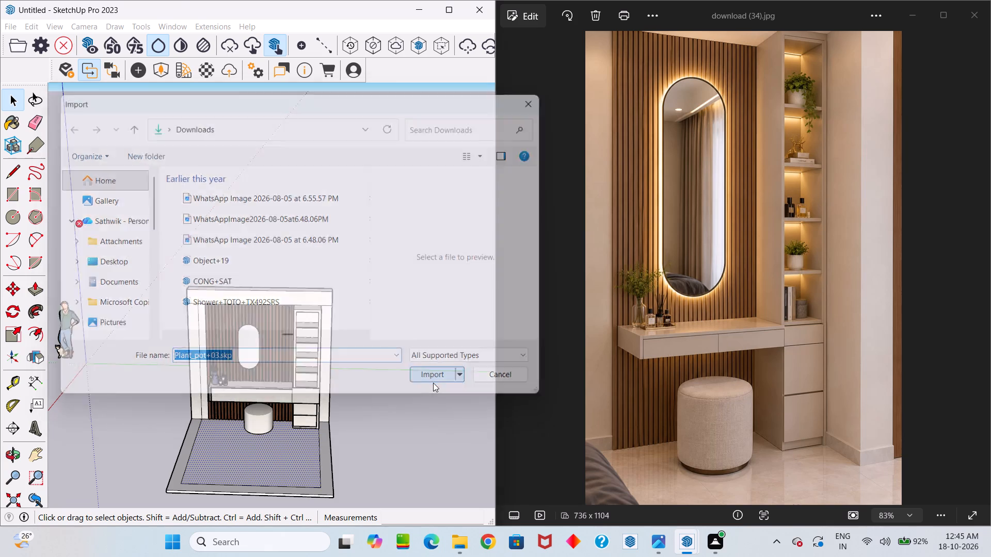
click(365, 312)
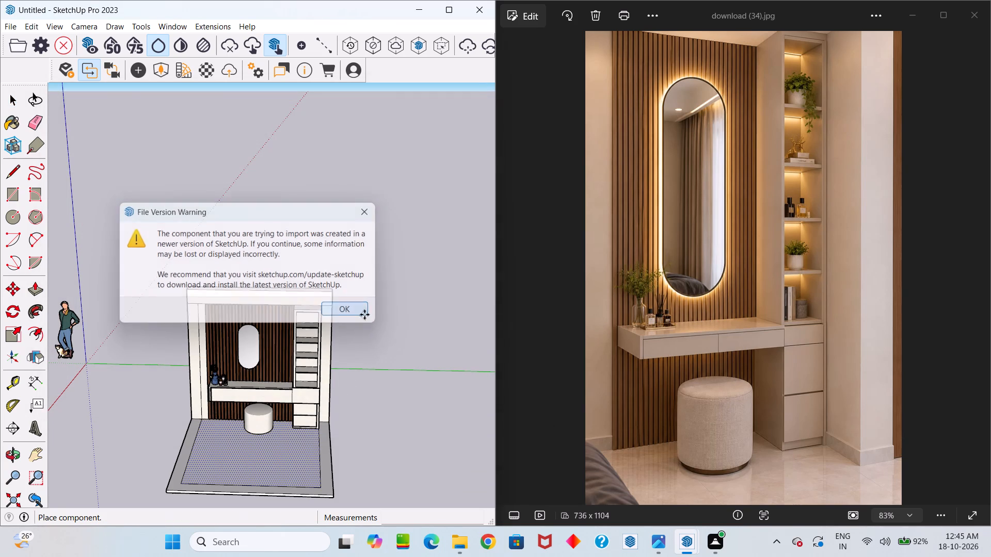
scroll(329, 366, up, 4)
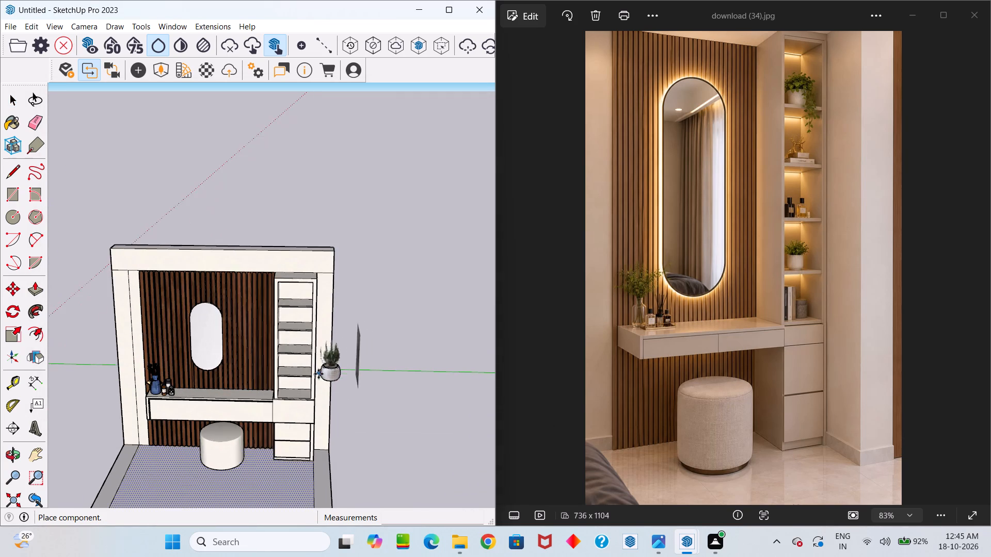
scroll(318, 374, up, 6)
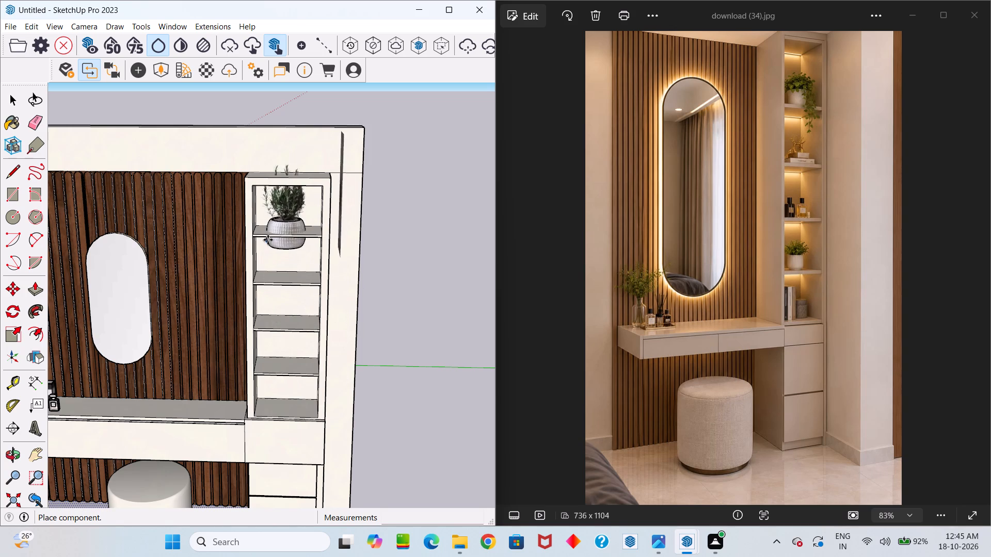
click(275, 231)
Scale the imported plant down uniformly twice, by about 0.84 and about 0.86, to suit the top shelf.
scroll(275, 231, up, 4)
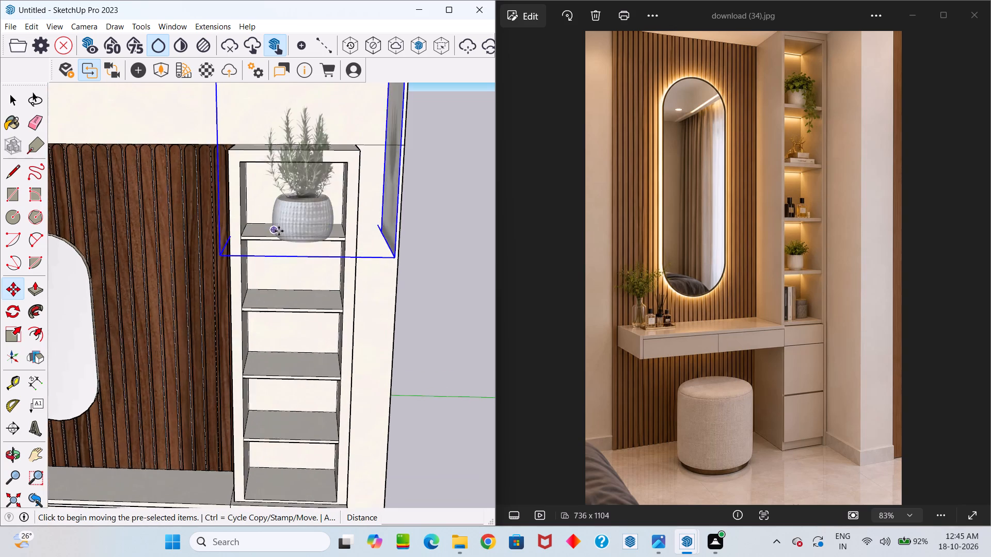
scroll(292, 242, down, 5)
key(s)
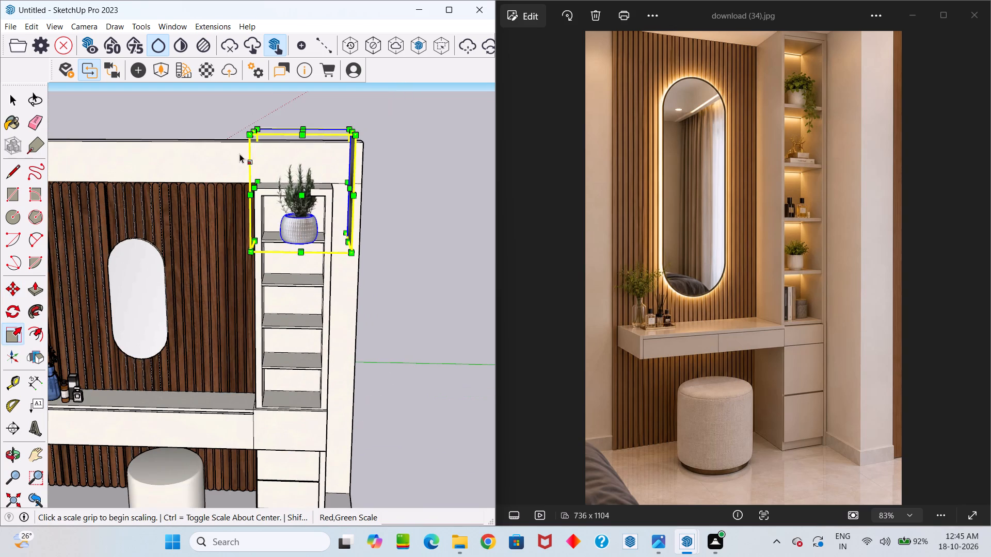
click(251, 136)
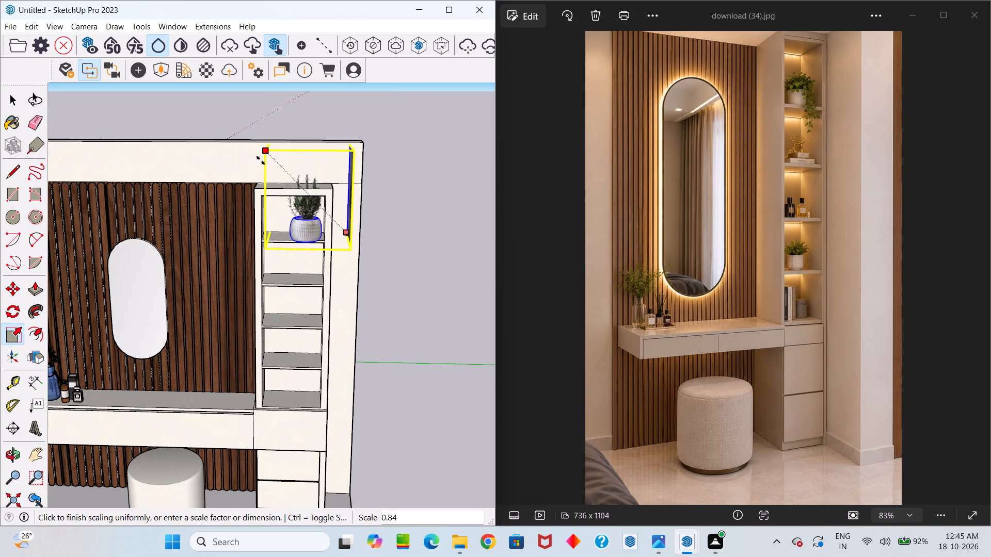
click(261, 160)
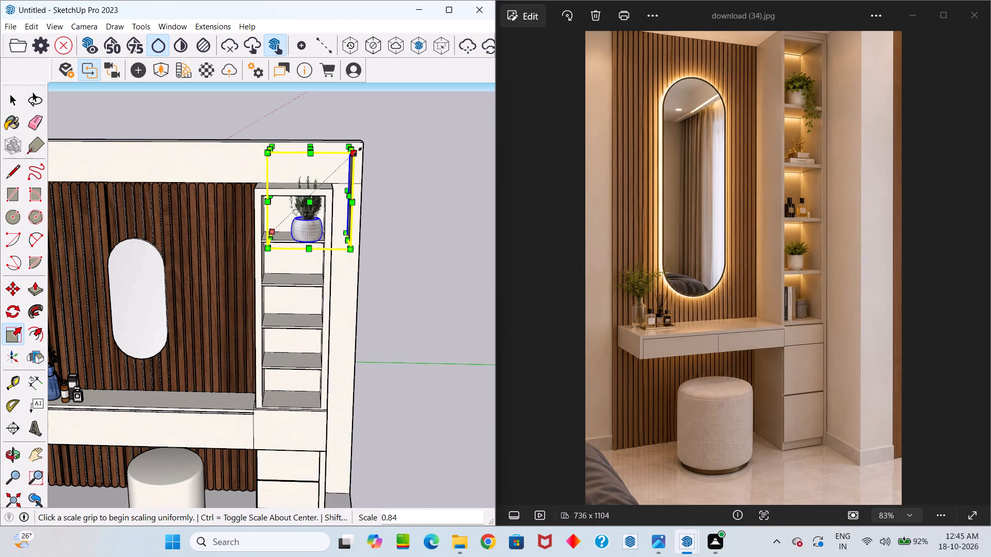
click(358, 152)
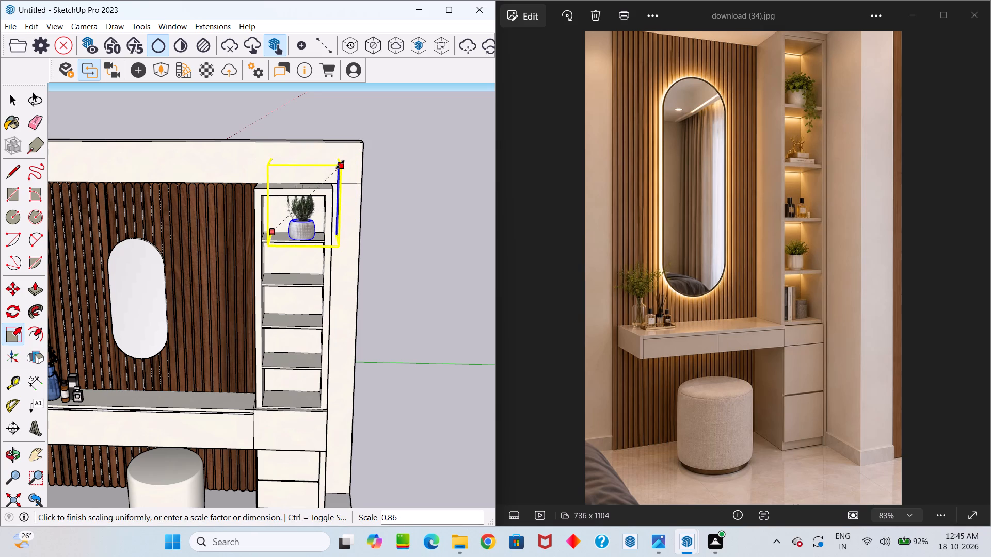
click(340, 165)
scroll(330, 187, down, 3)
scroll(312, 223, up, 4)
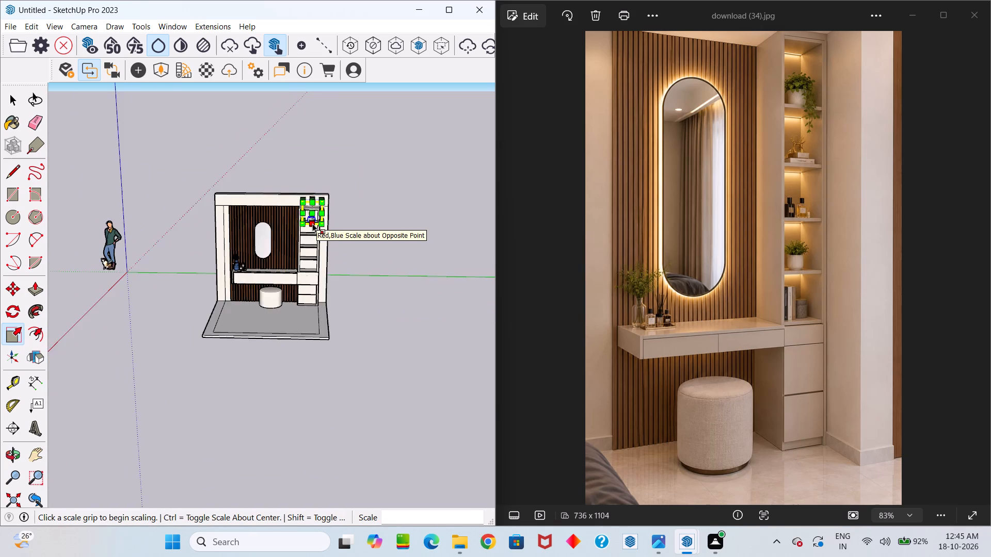
scroll(312, 223, up, 5)
key(space)
click(351, 212)
Move the plant about 2 1/2" along the top shelf towards the slatted wall.
scroll(321, 233, up, 8)
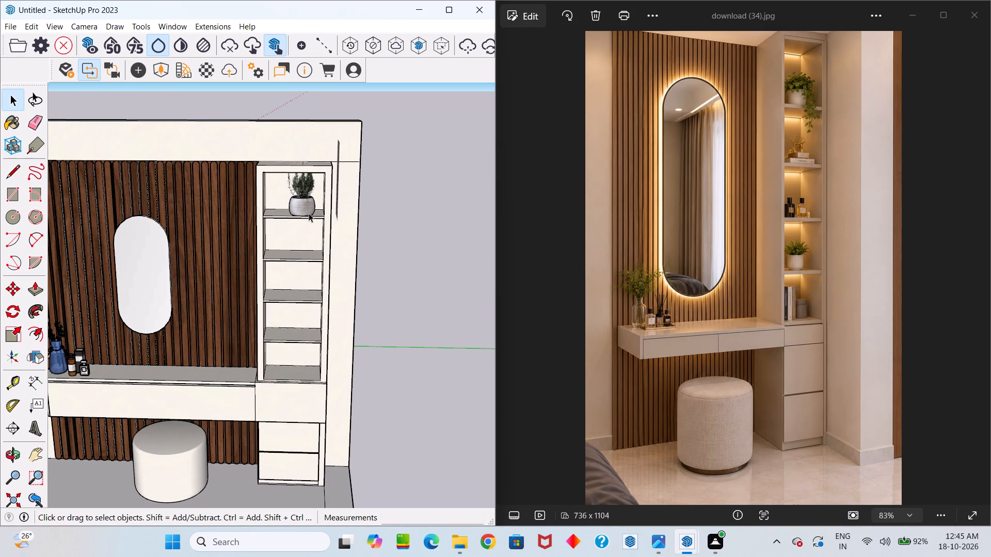
click(307, 208)
scroll(307, 208, up, 5)
key(m)
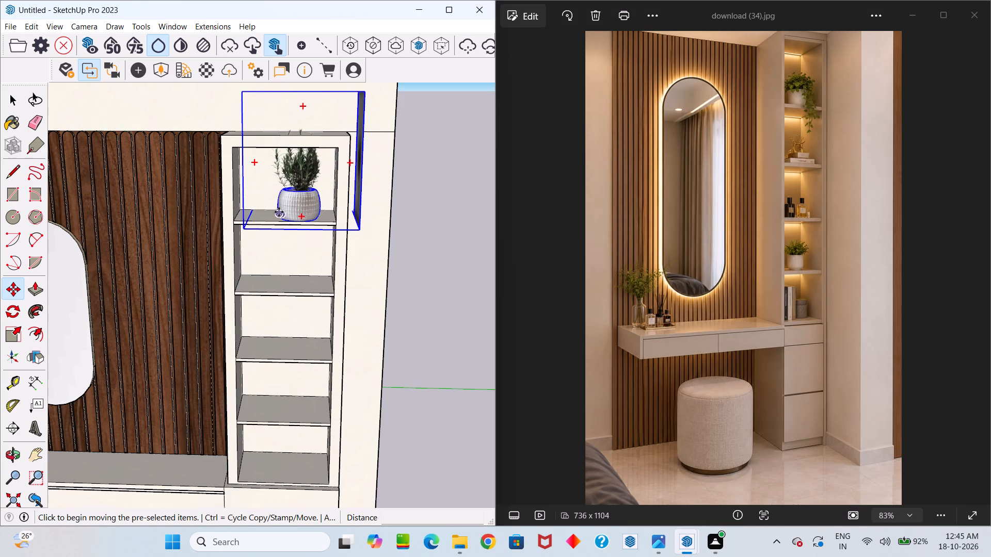
click(253, 211)
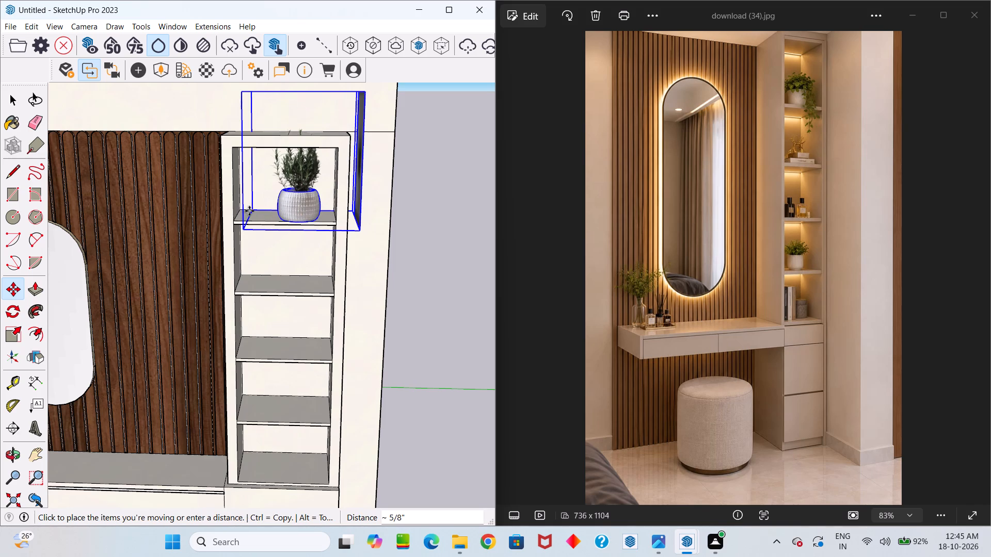
click(239, 210)
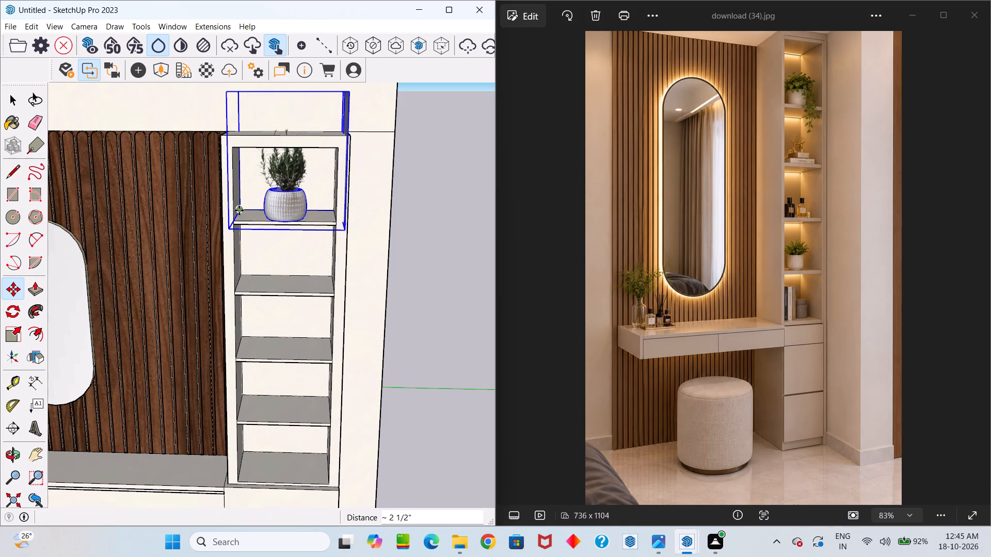
scroll(261, 222, down, 1)
key(space)
click(289, 224)
Explode the imported plant component and delete the flat backdrop image panel beside the pot.
scroll(339, 204, down, 5)
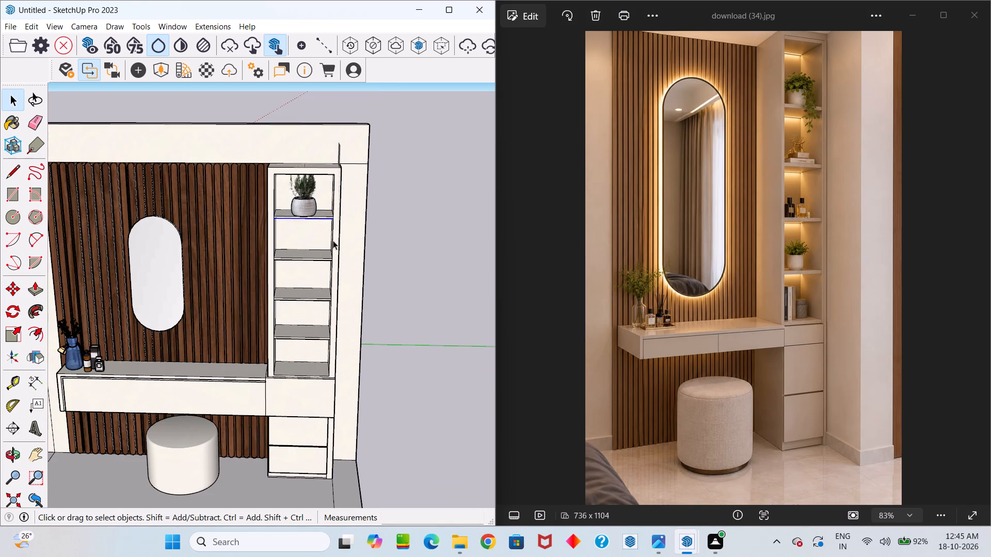
middle_drag(331, 237, 325, 243)
scroll(325, 243, down, 7)
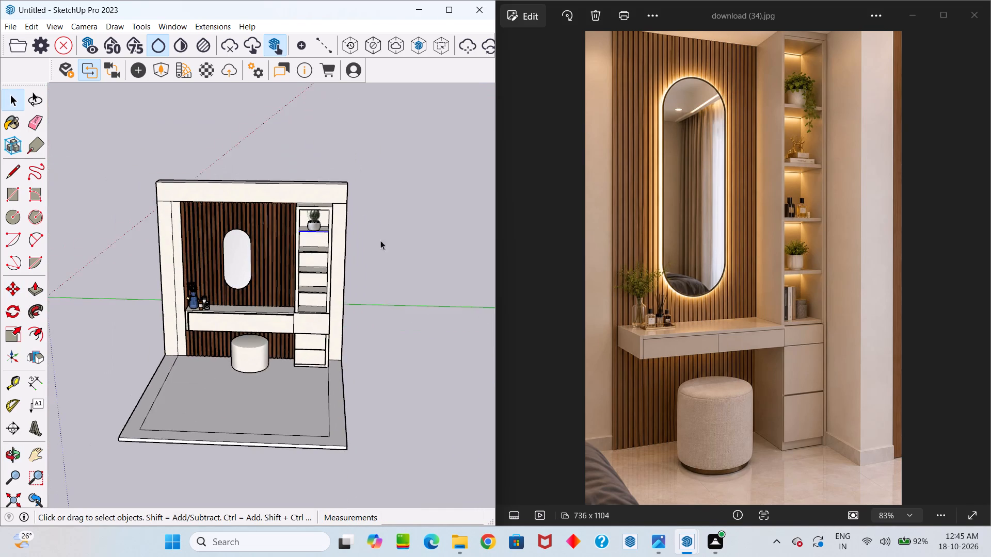
scroll(388, 236, up, 2)
click(388, 234)
scroll(297, 271, down, 5)
middle_drag(321, 328, 354, 294)
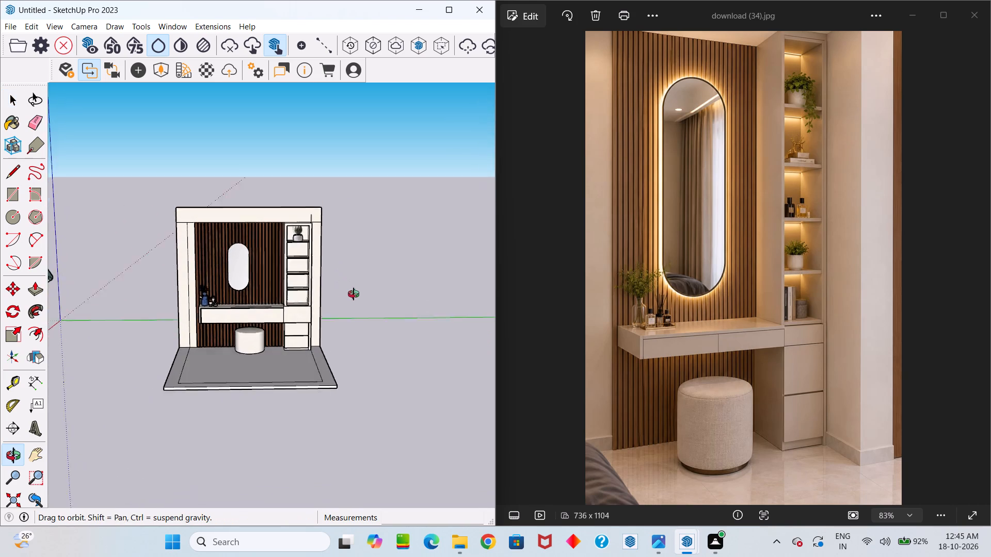
middle_drag(354, 294, 171, 335)
scroll(329, 226, up, 7)
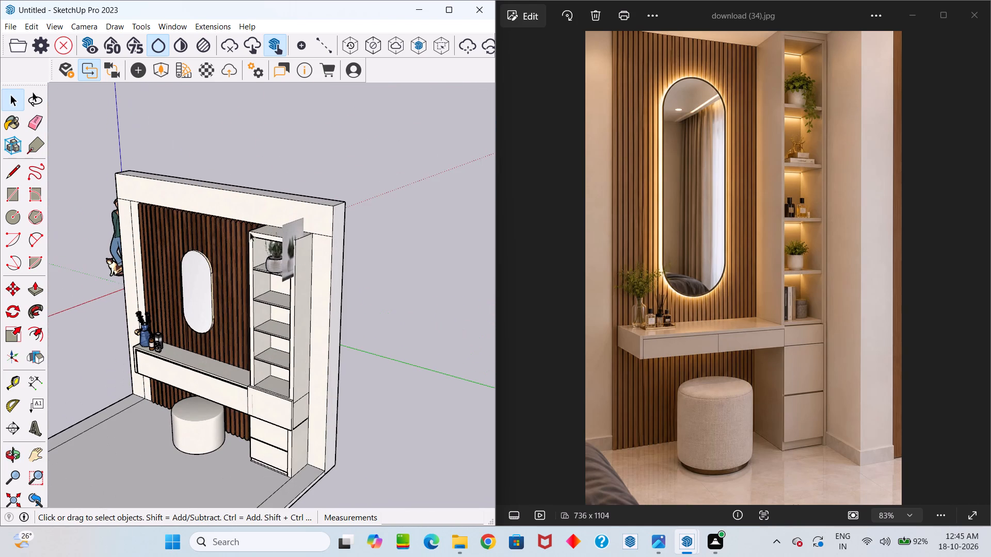
click(285, 234)
scroll(285, 242, up, 9)
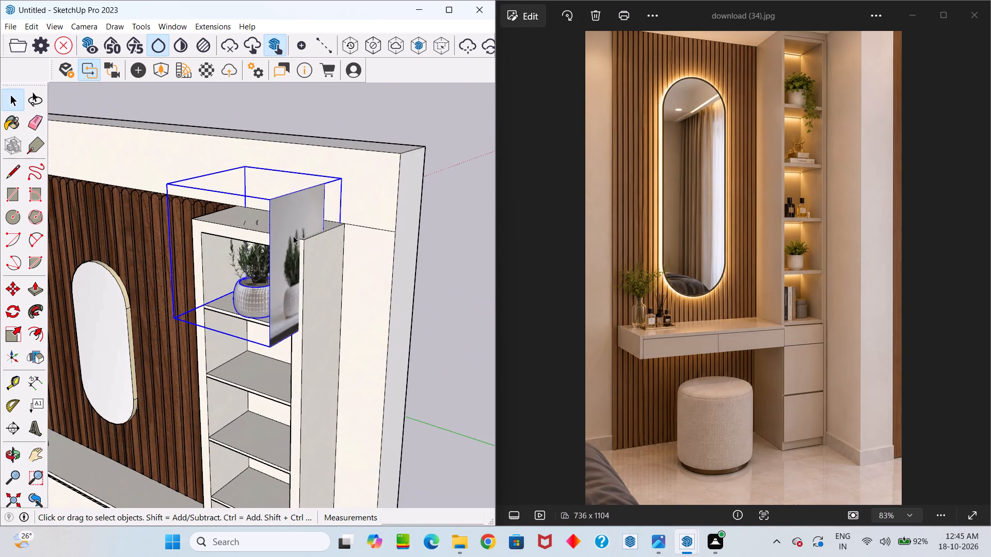
right_click(293, 236)
click(340, 325)
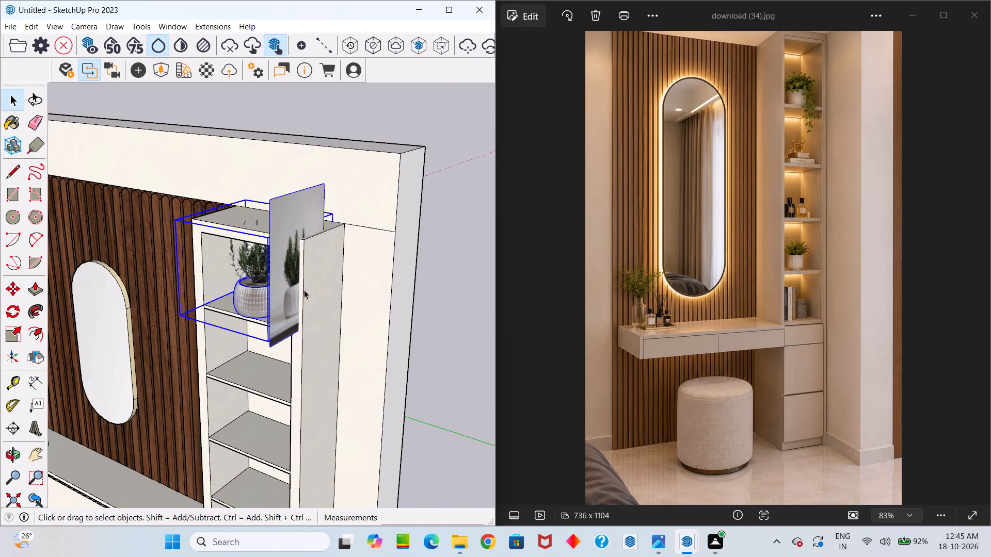
click(291, 250)
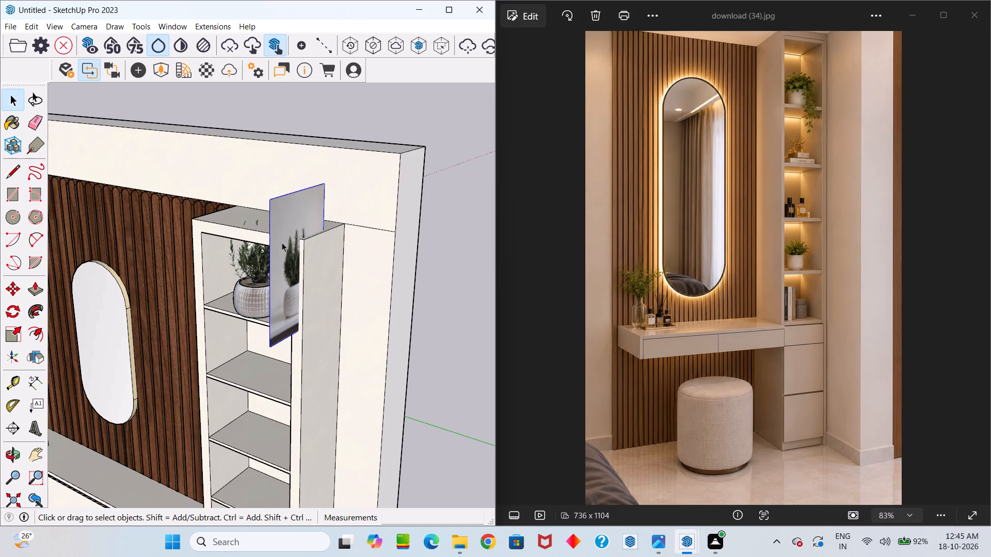
key(Delete)
Scale the potted plant on the top shelf down uniformly by about 0.94.
scroll(284, 245, down, 6)
middle_drag(303, 273, 386, 346)
scroll(303, 273, down, 1)
scroll(345, 283, up, 8)
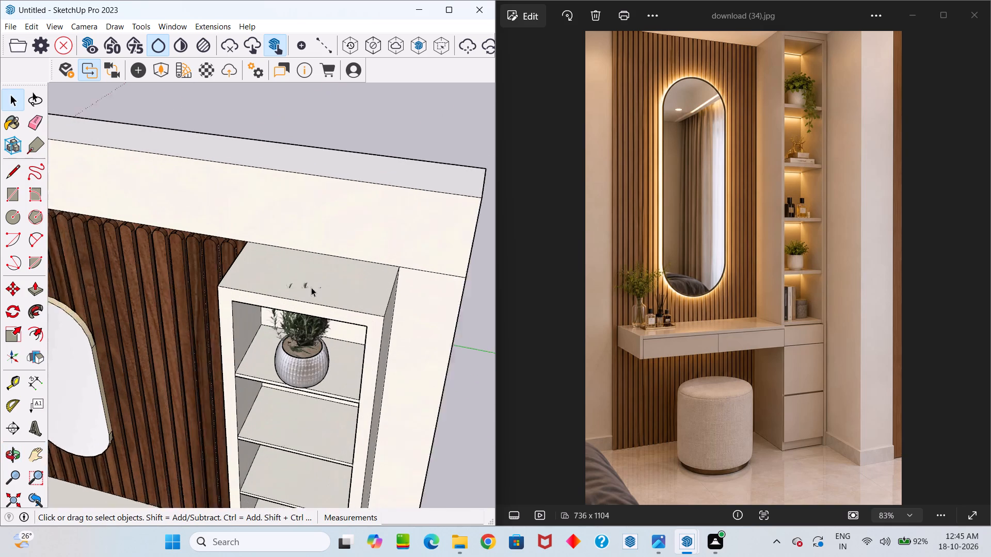
scroll(311, 287, up, 1)
click(309, 284)
middle_drag(310, 285, 349, 120)
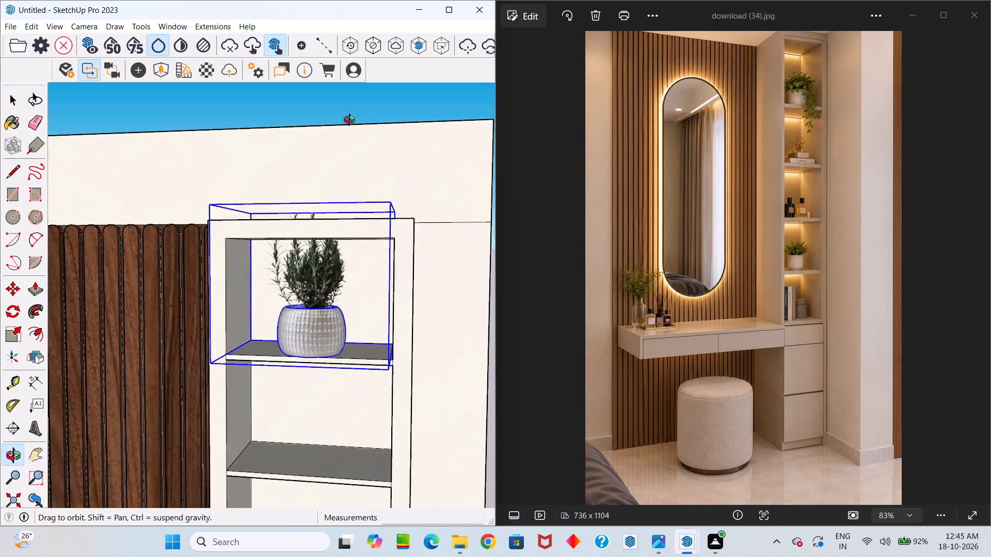
middle_drag(349, 120, 357, 230)
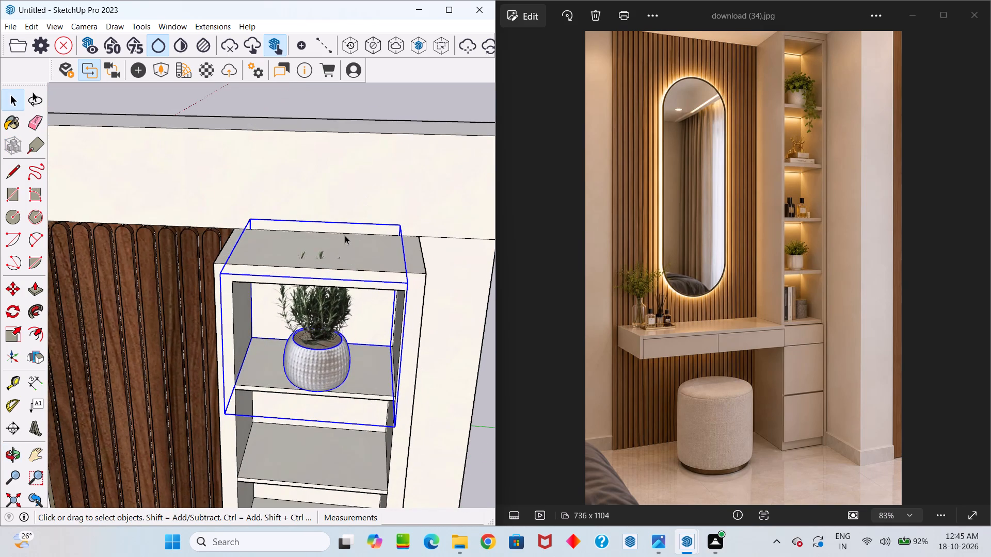
key(s)
click(223, 275)
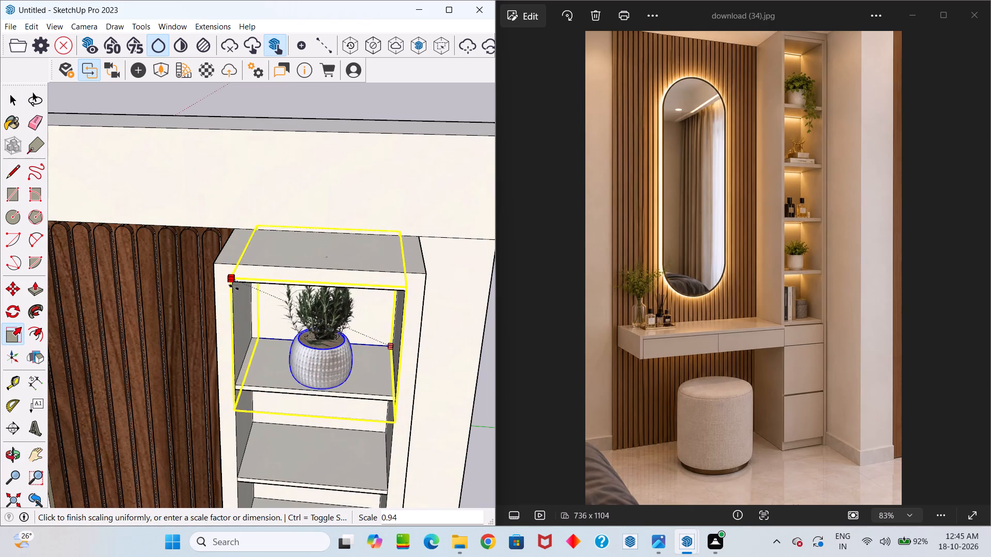
click(234, 288)
middle_drag(355, 258, 367, 159)
scroll(380, 166, down, 2)
key(space)
click(383, 172)
Preview the decor models in Downloads and import ADORNOS+-+RMLLR, the stacked books with a potted plant.
scroll(378, 211, down, 5)
middle_drag(356, 279, 346, 372)
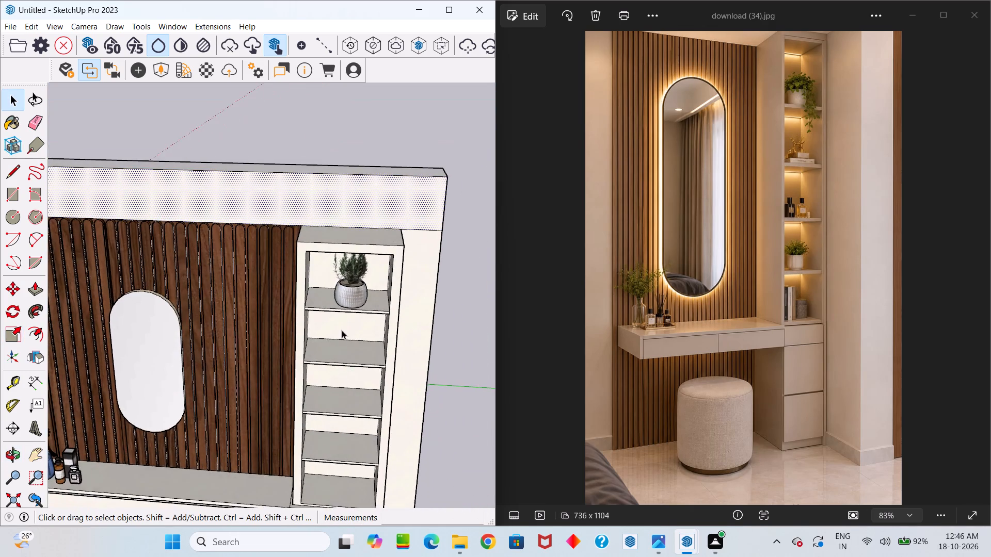
scroll(344, 323, down, 14)
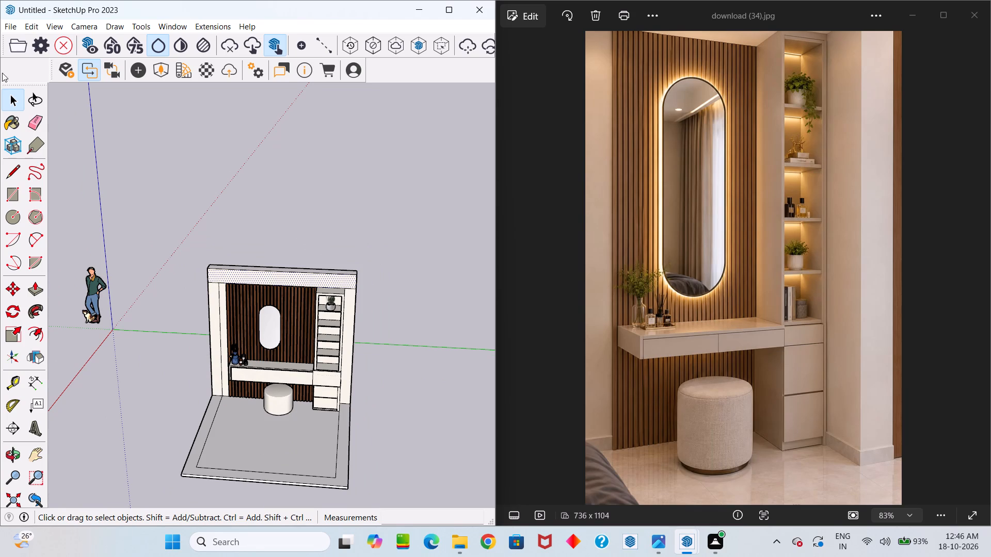
click(5, 23)
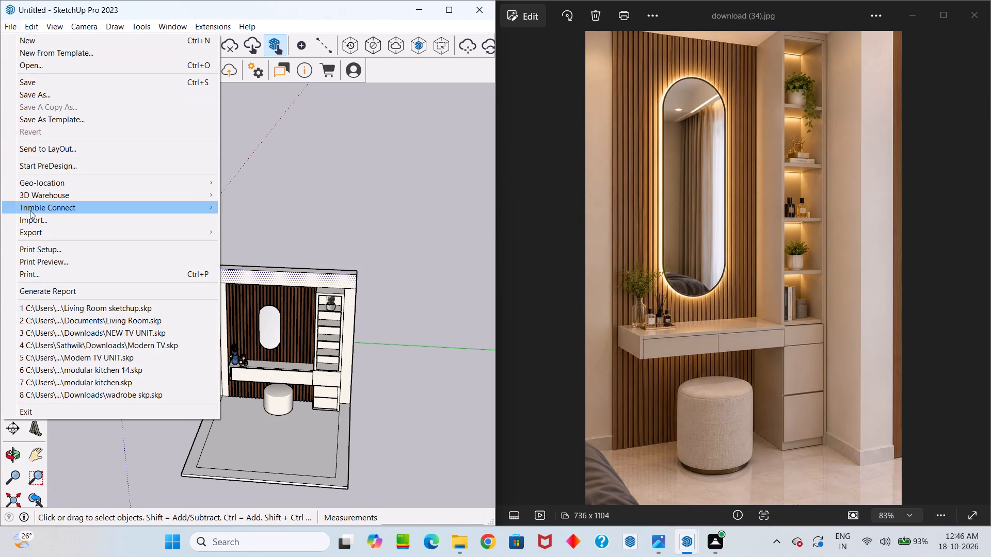
click(32, 216)
click(241, 241)
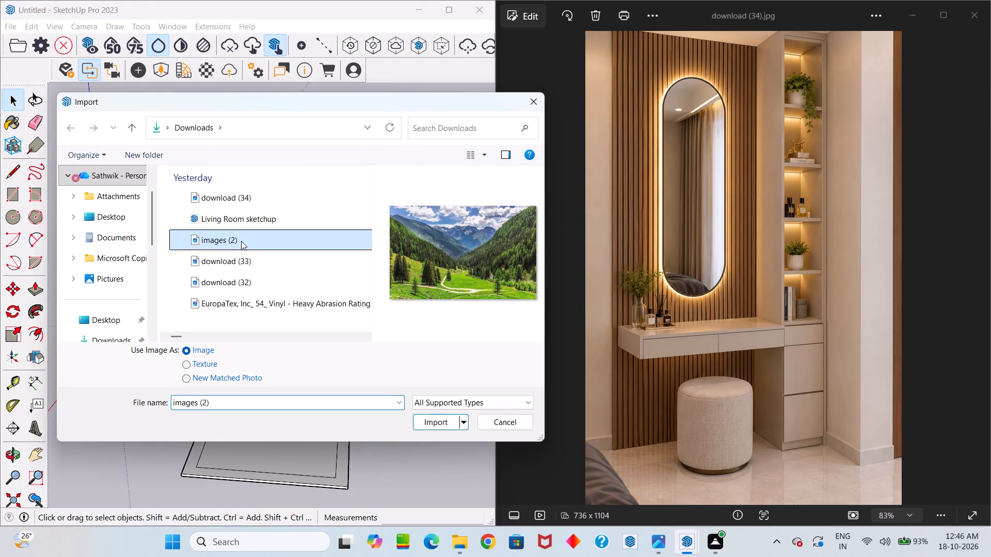
click(241, 255)
click(241, 280)
scroll(232, 281, down, 1)
click(226, 265)
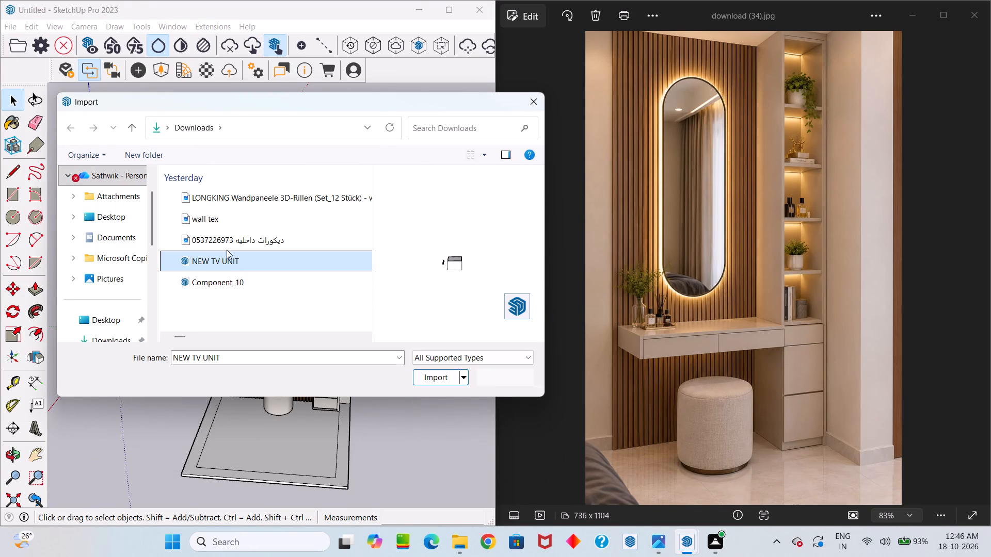
click(238, 286)
scroll(296, 271, down, 1)
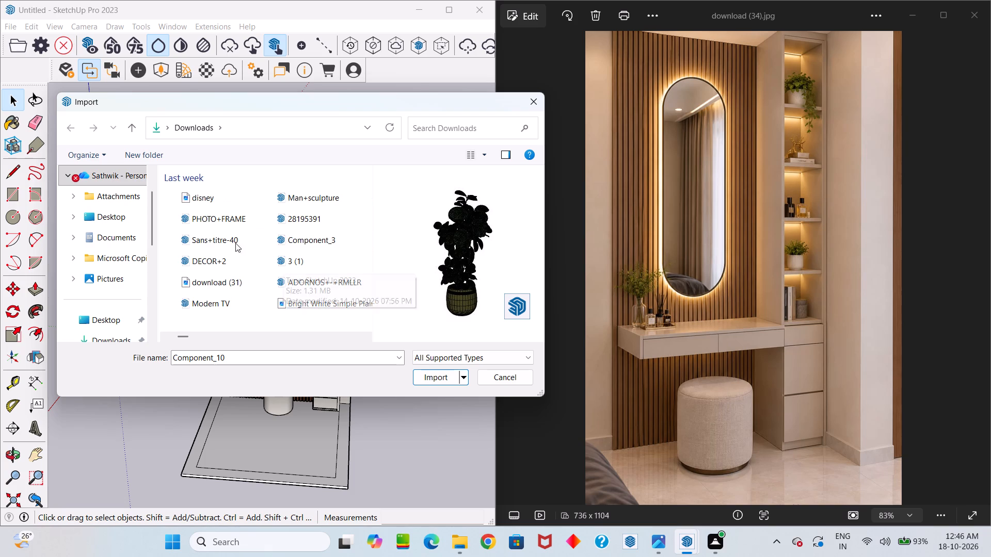
click(225, 239)
click(221, 216)
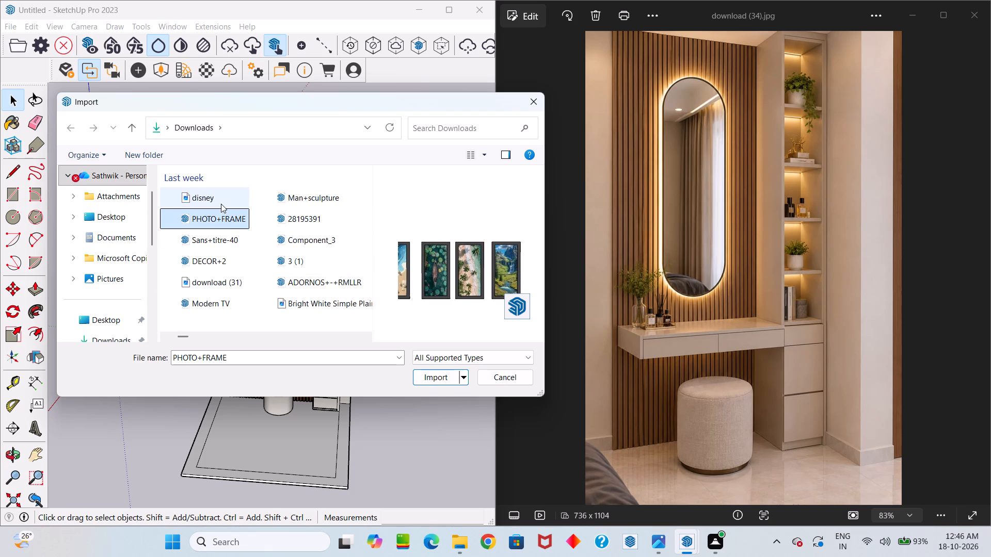
click(221, 204)
click(225, 258)
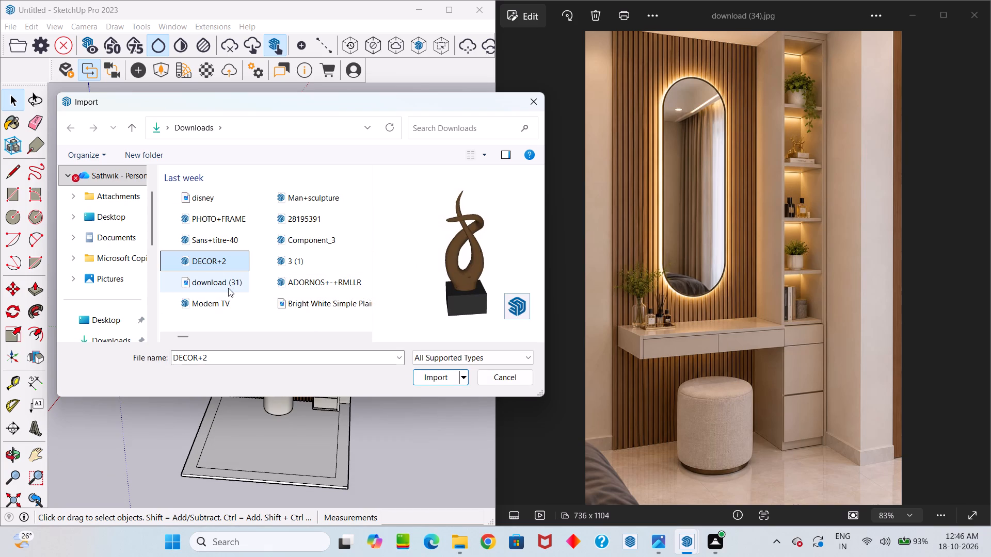
click(228, 288)
click(222, 301)
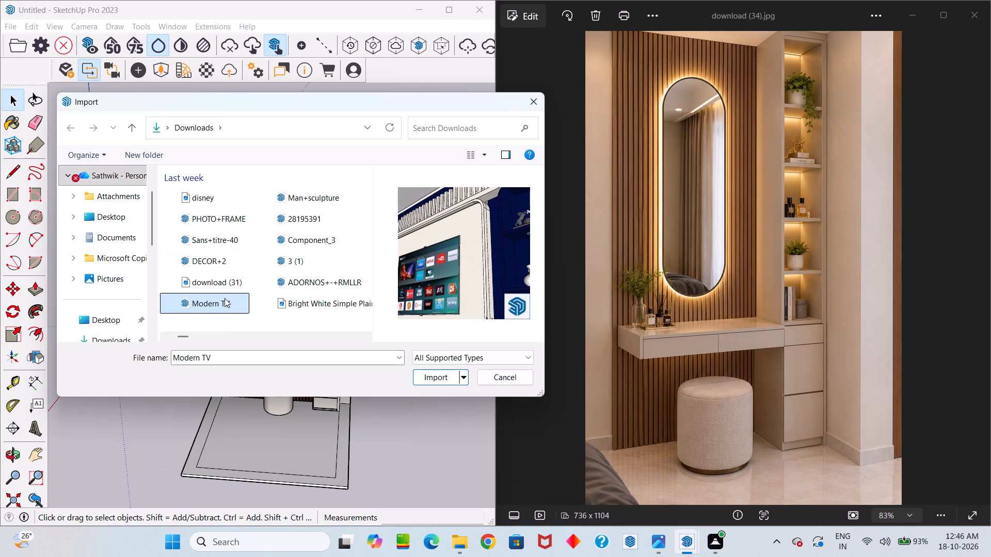
click(222, 264)
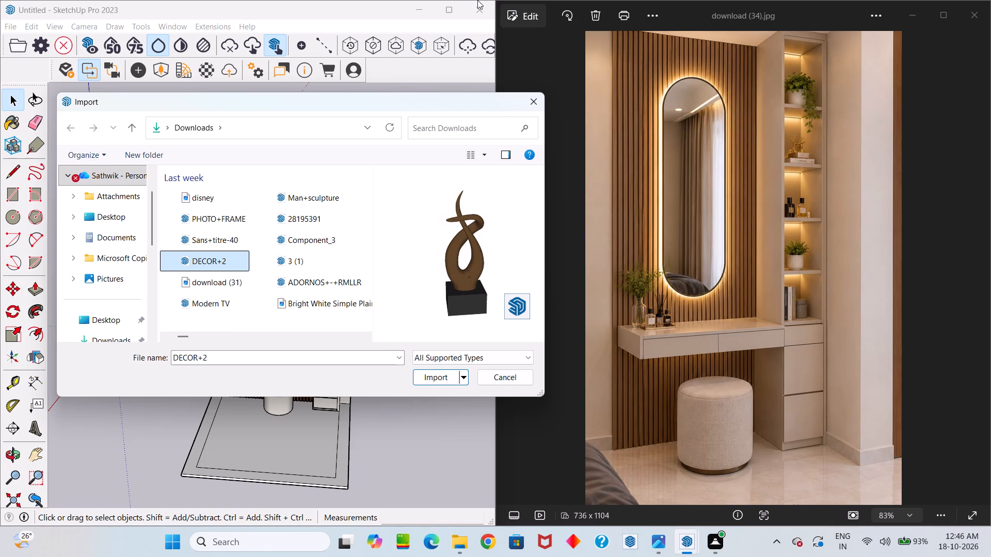
click(324, 284)
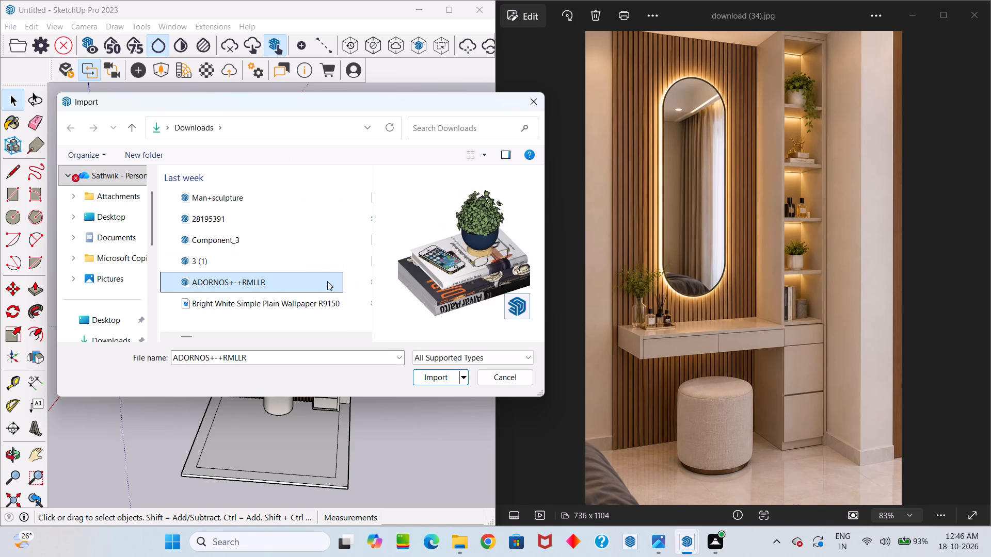
click(442, 376)
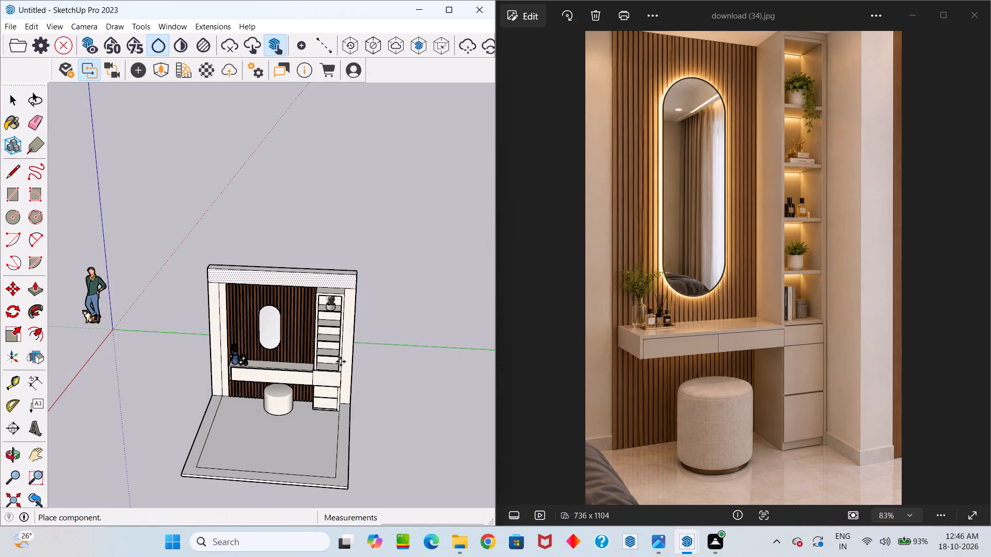
Place the imported books-and-plant set at the second shelf from the top of the tall open unit.
scroll(339, 349, up, 15)
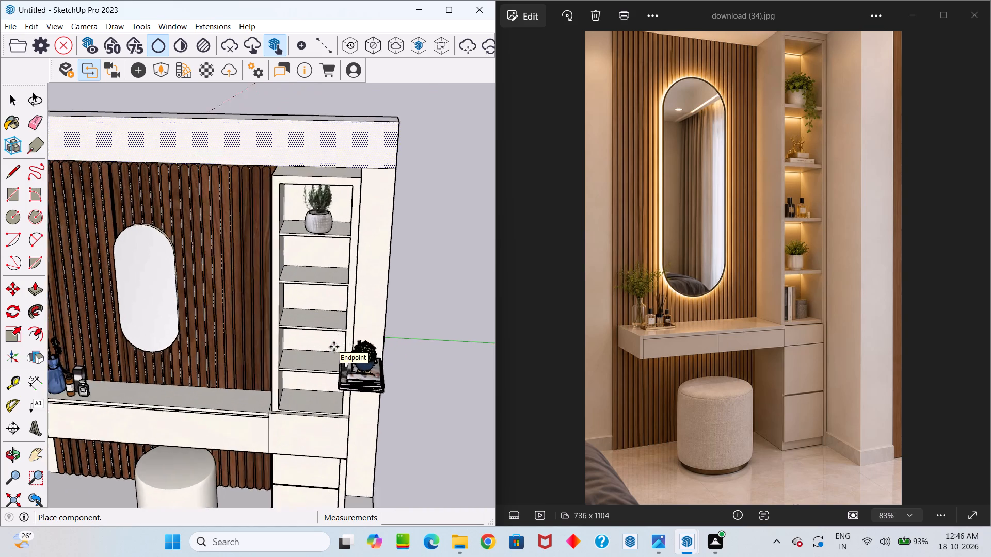
scroll(334, 347, up, 2)
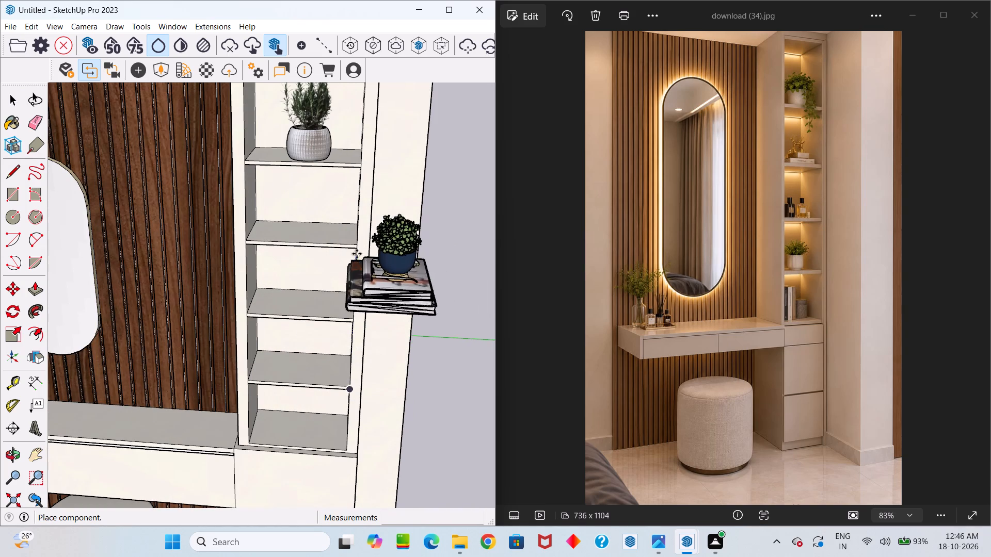
scroll(283, 216, up, 8)
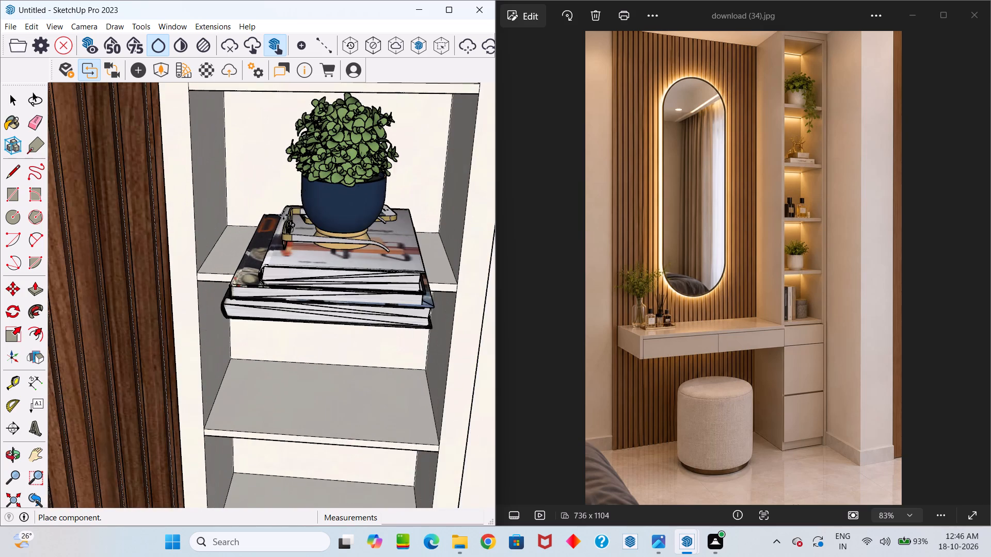
click(275, 192)
Scale the books-and-plant set down uniformly by about 0.78 to suit the second shelf.
middle_drag(370, 219, 167, 236)
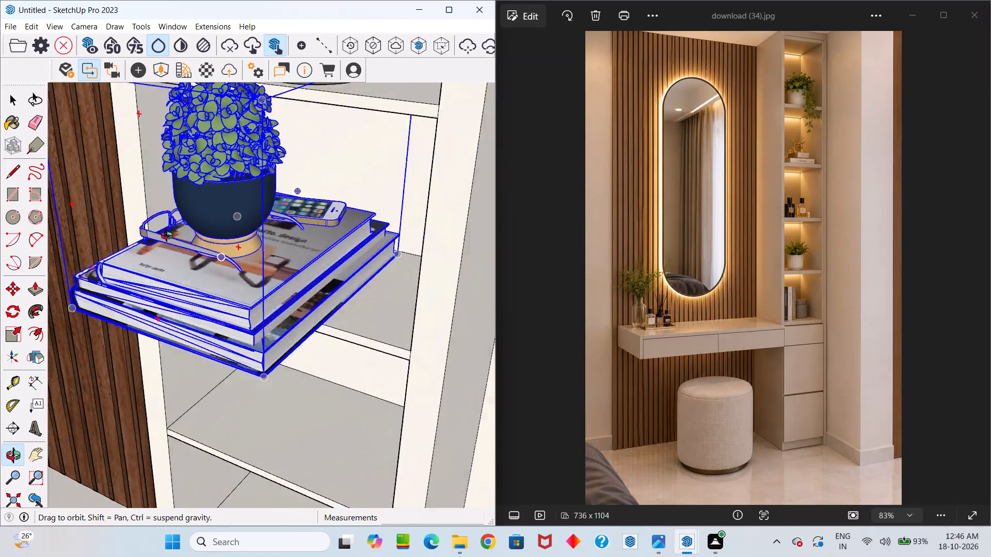
middle_drag(167, 236, 307, 303)
scroll(306, 286, down, 12)
middle_drag(348, 275, 387, 221)
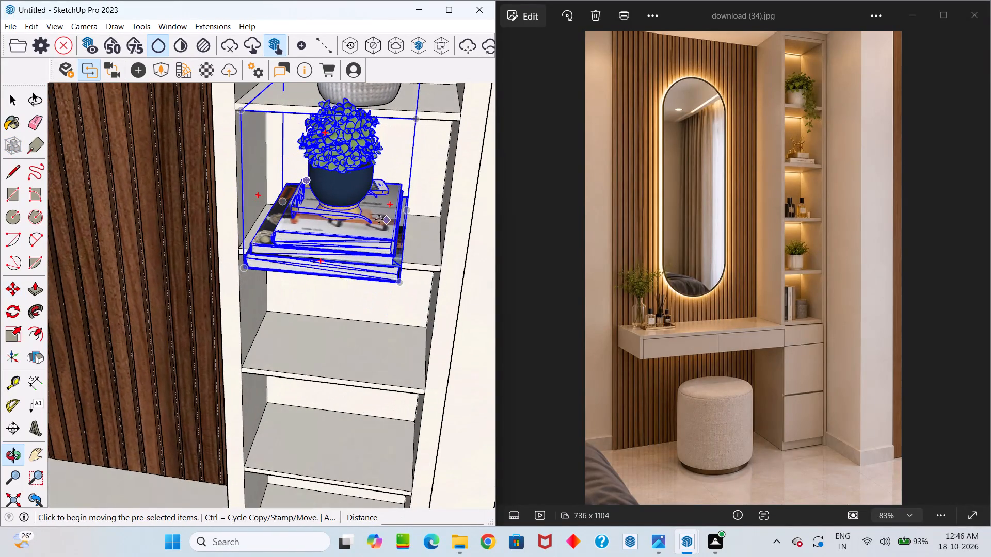
key(s)
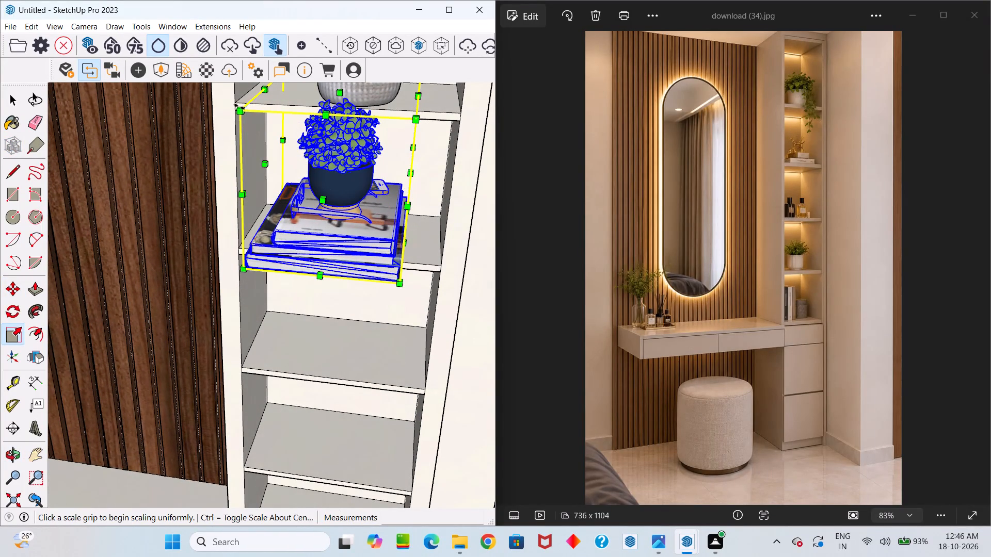
click(239, 107)
click(279, 150)
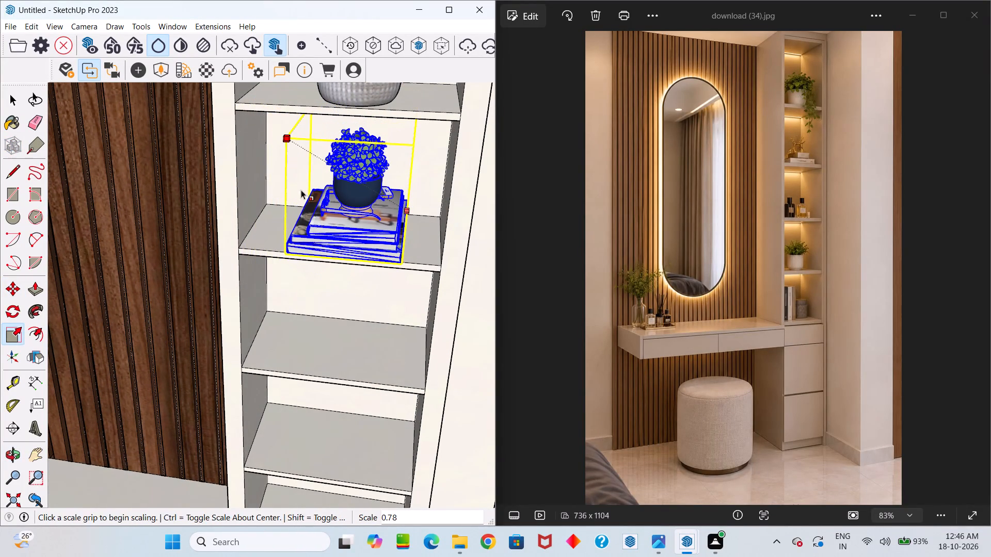
middle_drag(309, 221, 431, 211)
key(space)
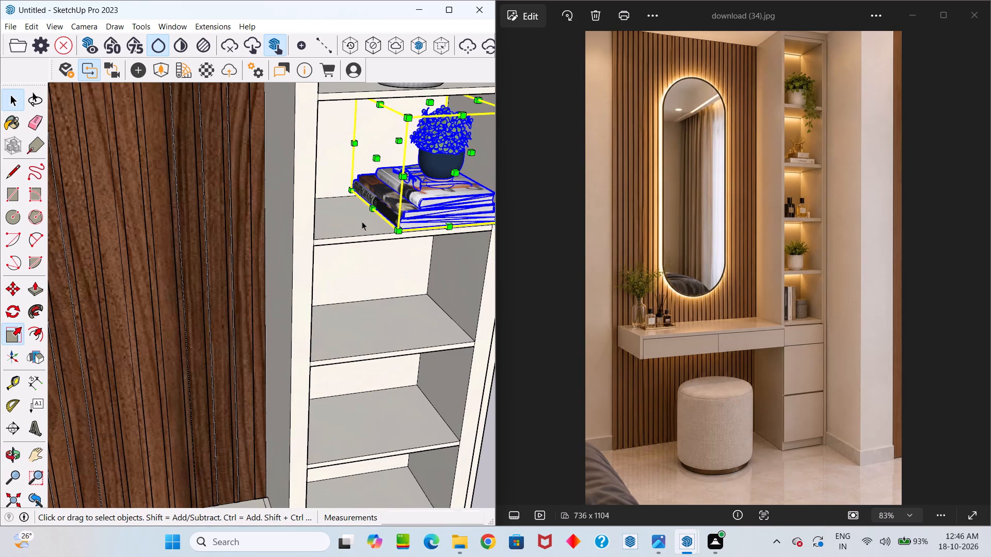
Move the books-and-plant set about 2 13/16" back into the shelf and about 1 7/16" towards the slatted wall.
scroll(328, 275, down, 5)
middle_drag(354, 250, 387, 342)
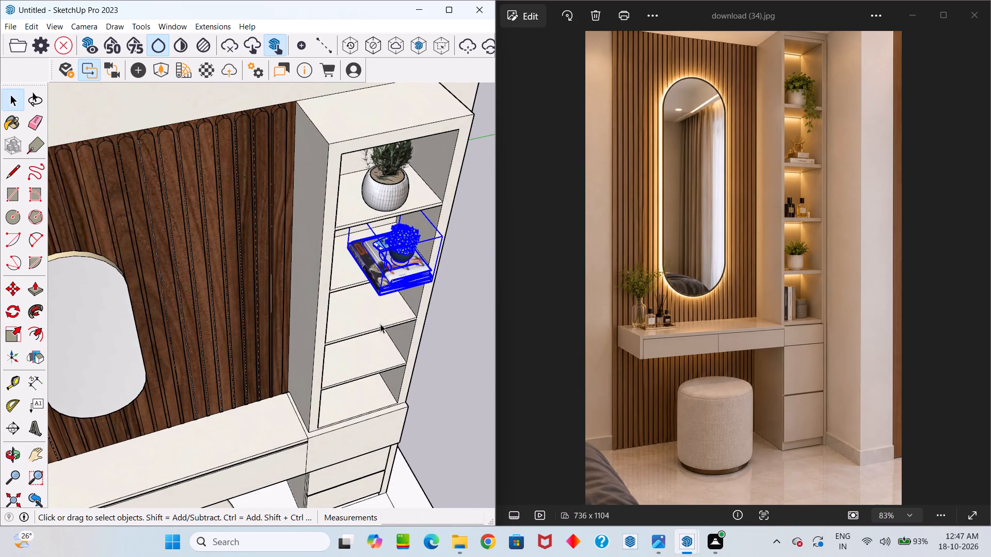
key(m)
scroll(381, 325, up, 4)
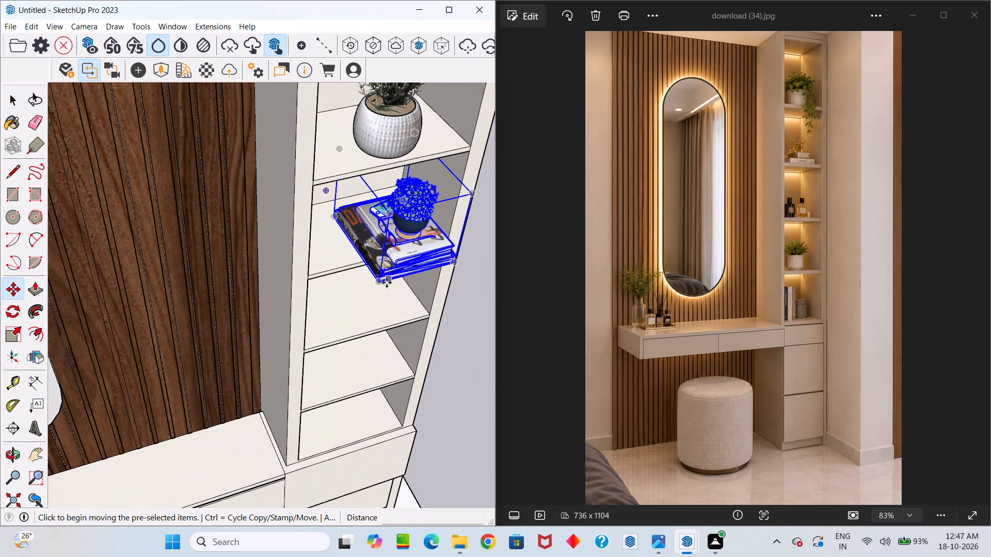
click(387, 283)
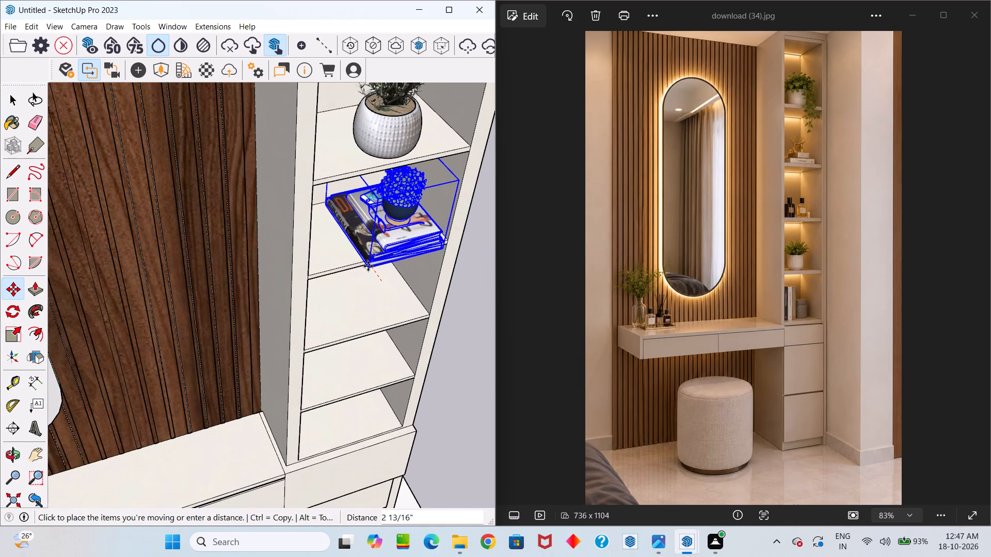
click(363, 260)
middle_drag(357, 259, 269, 205)
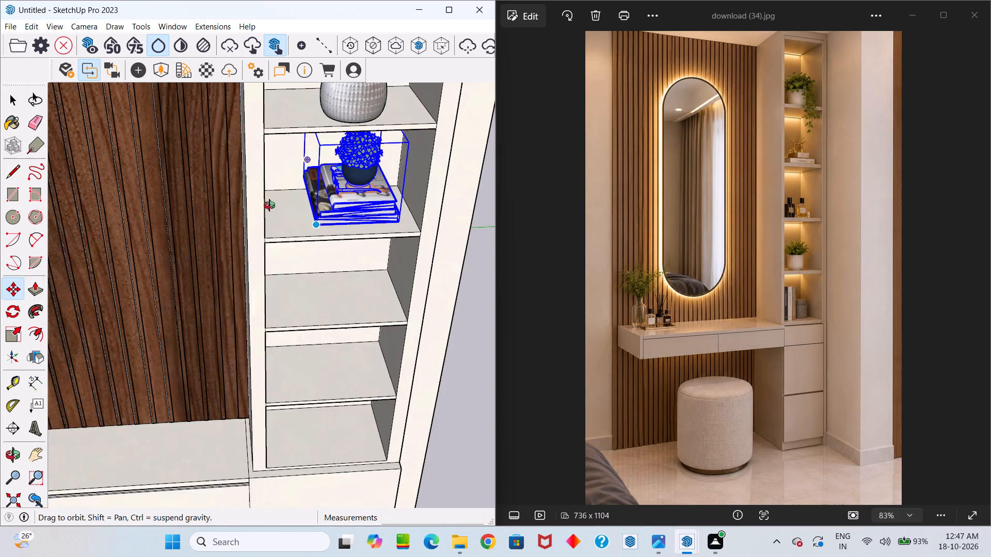
middle_drag(269, 205, 262, 199)
scroll(277, 208, up, 1)
click(306, 210)
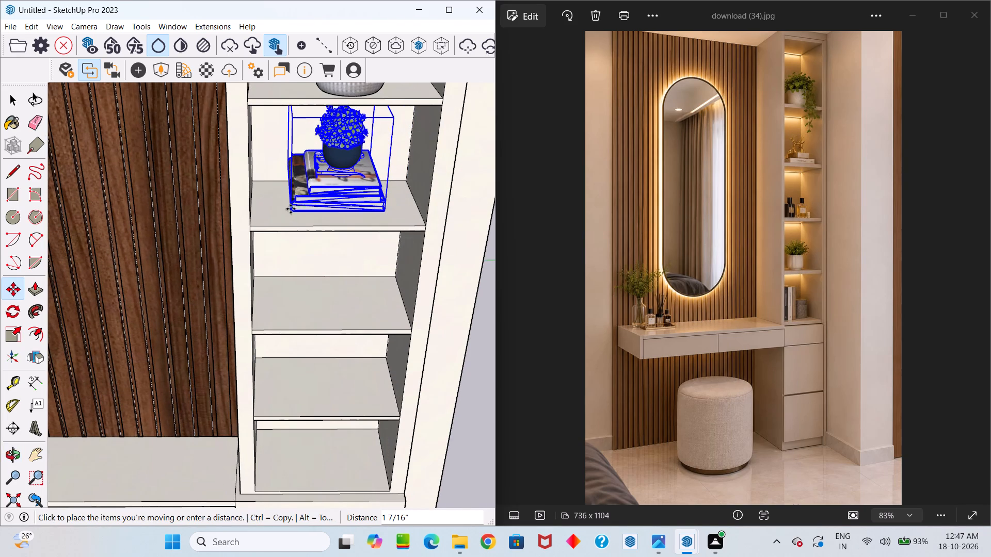
click(291, 209)
key(space)
click(321, 201)
scroll(284, 245, down, 2)
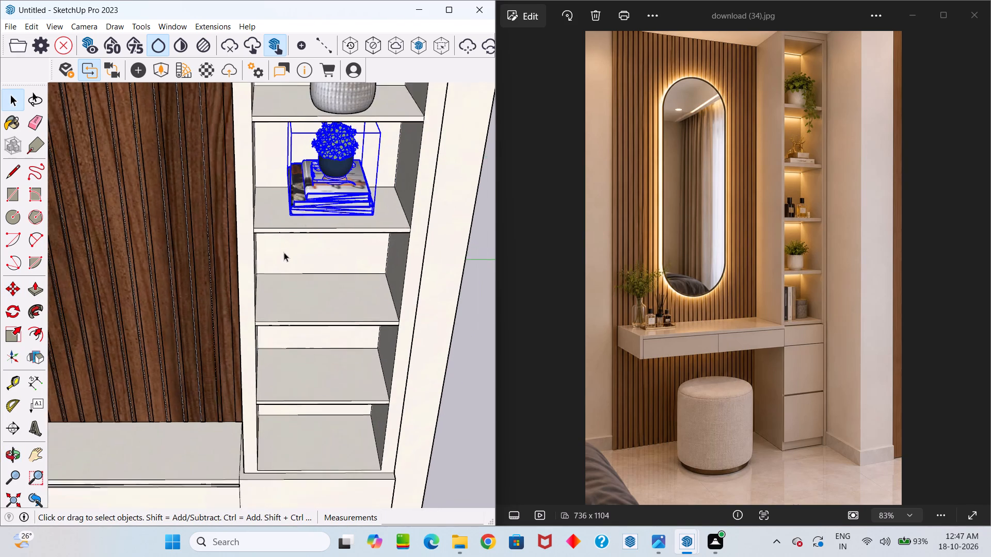
scroll(284, 252, down, 2)
middle_drag(303, 243, 294, 220)
click(303, 212)
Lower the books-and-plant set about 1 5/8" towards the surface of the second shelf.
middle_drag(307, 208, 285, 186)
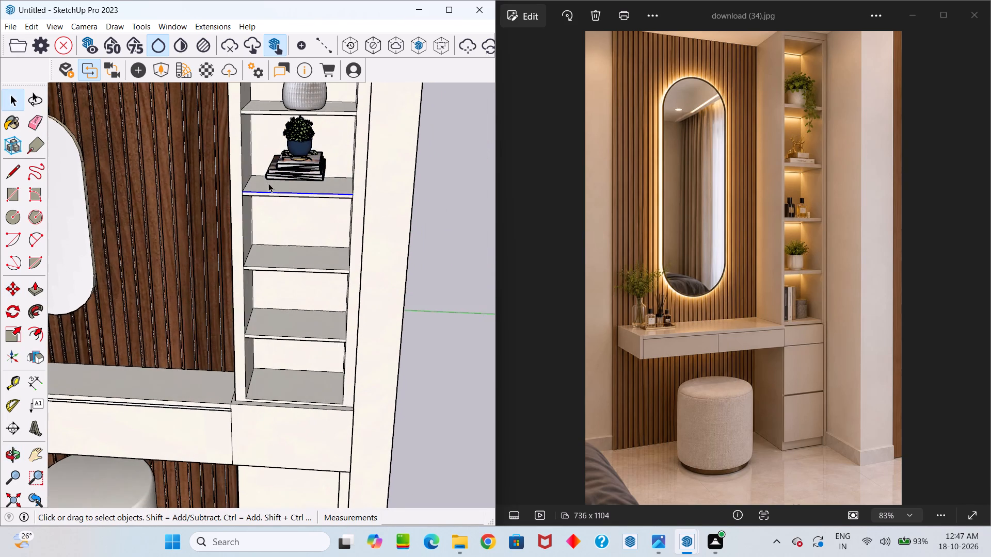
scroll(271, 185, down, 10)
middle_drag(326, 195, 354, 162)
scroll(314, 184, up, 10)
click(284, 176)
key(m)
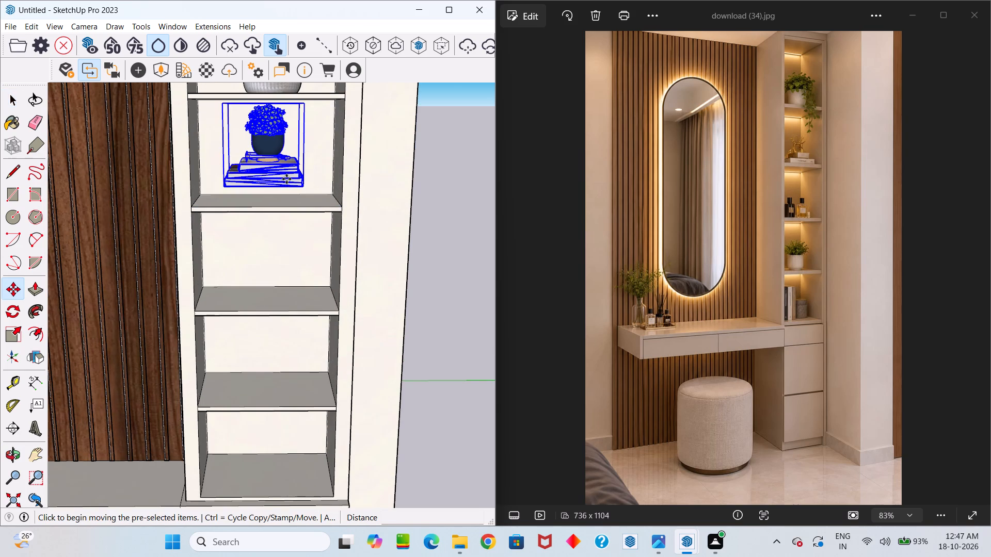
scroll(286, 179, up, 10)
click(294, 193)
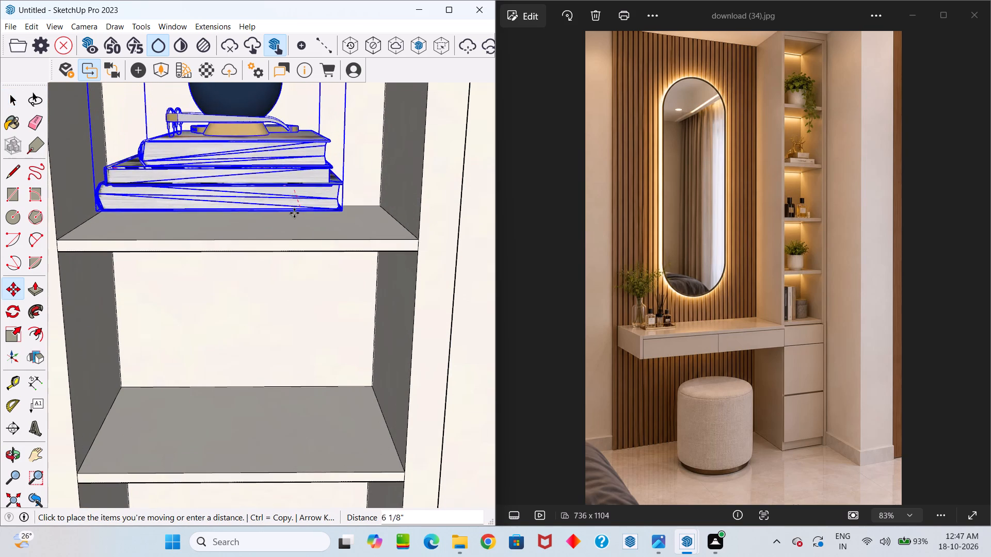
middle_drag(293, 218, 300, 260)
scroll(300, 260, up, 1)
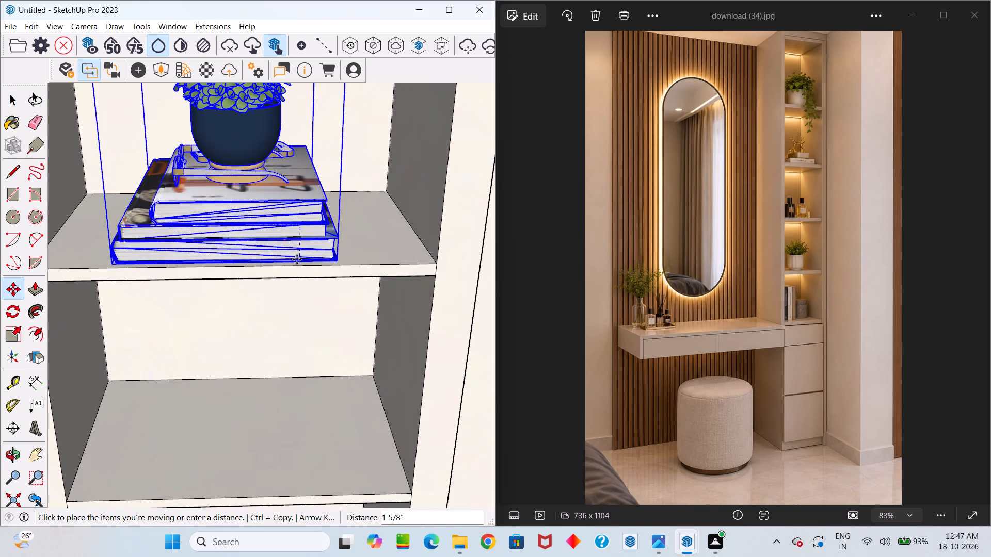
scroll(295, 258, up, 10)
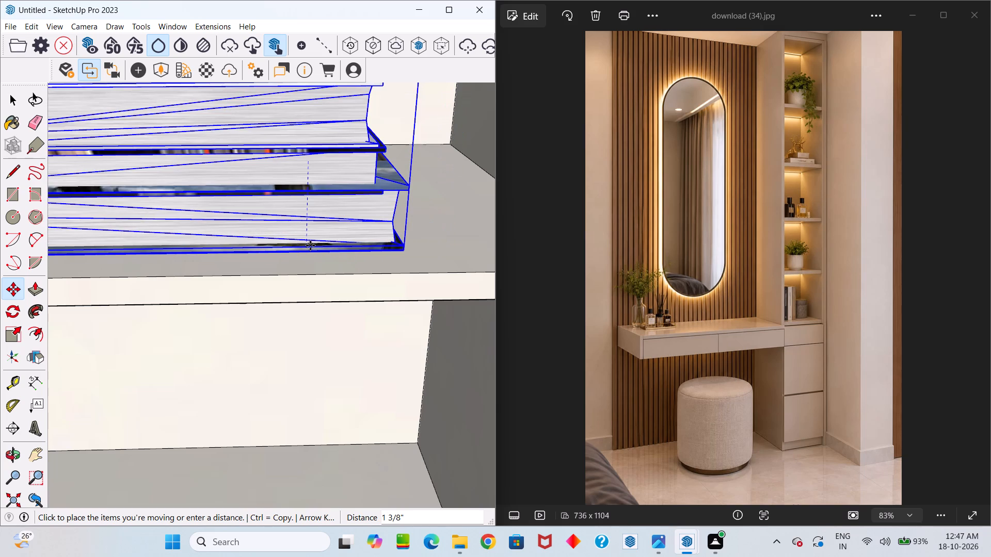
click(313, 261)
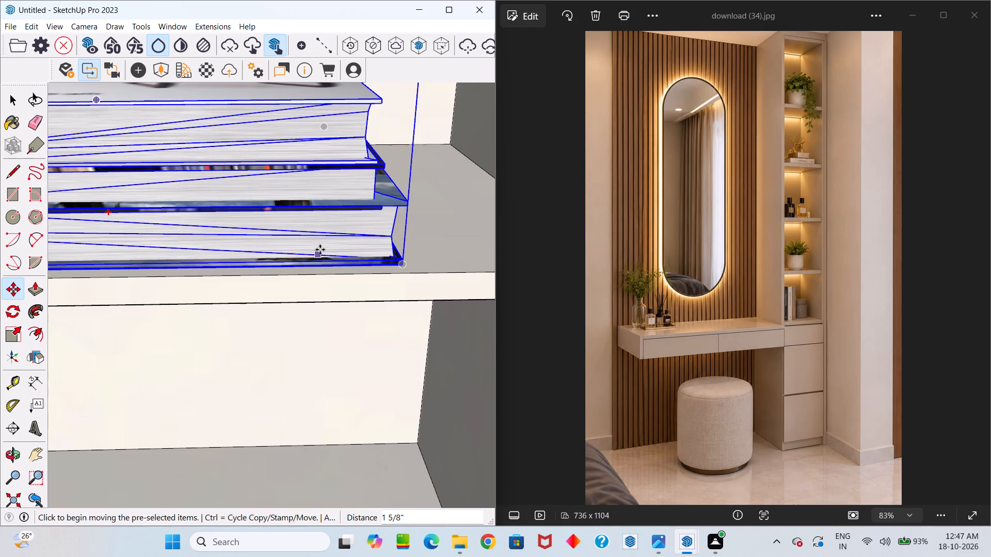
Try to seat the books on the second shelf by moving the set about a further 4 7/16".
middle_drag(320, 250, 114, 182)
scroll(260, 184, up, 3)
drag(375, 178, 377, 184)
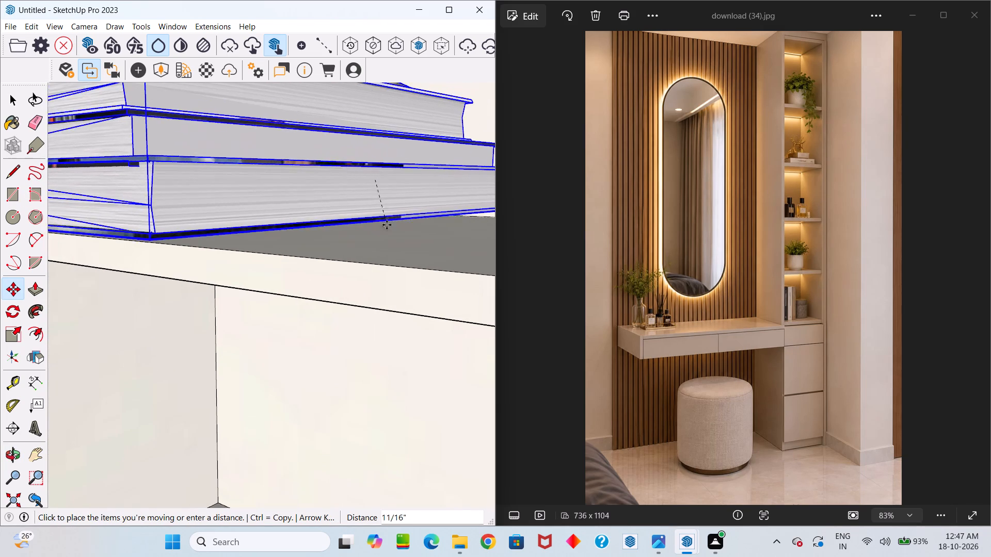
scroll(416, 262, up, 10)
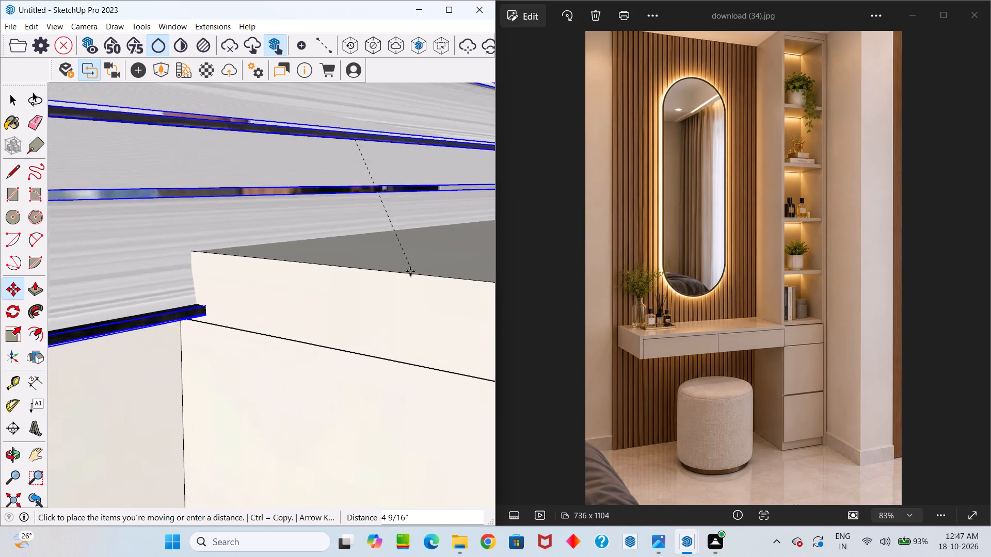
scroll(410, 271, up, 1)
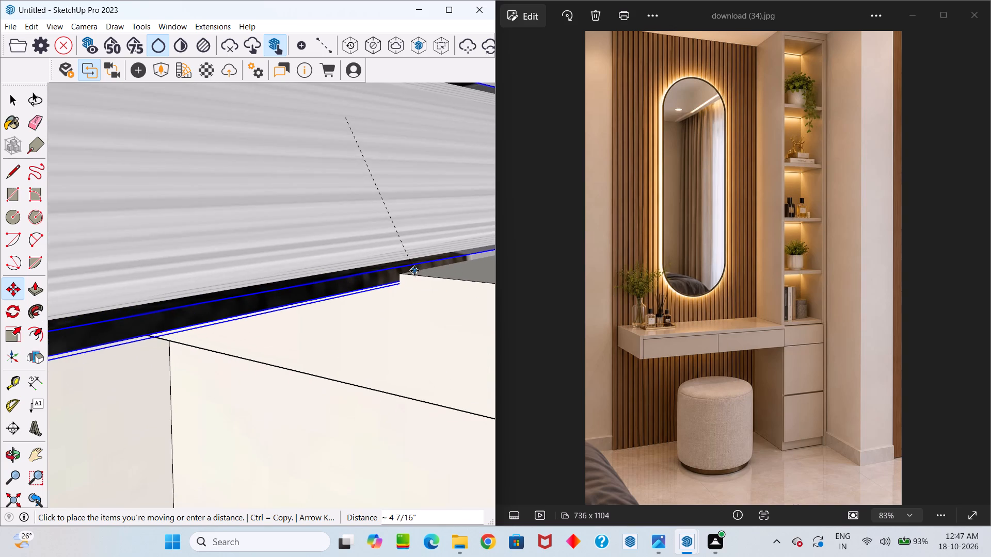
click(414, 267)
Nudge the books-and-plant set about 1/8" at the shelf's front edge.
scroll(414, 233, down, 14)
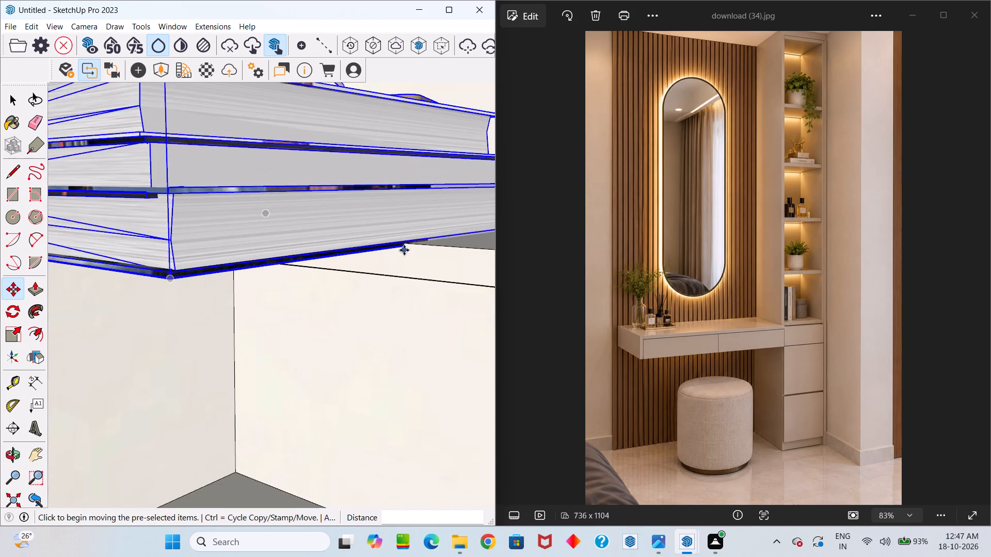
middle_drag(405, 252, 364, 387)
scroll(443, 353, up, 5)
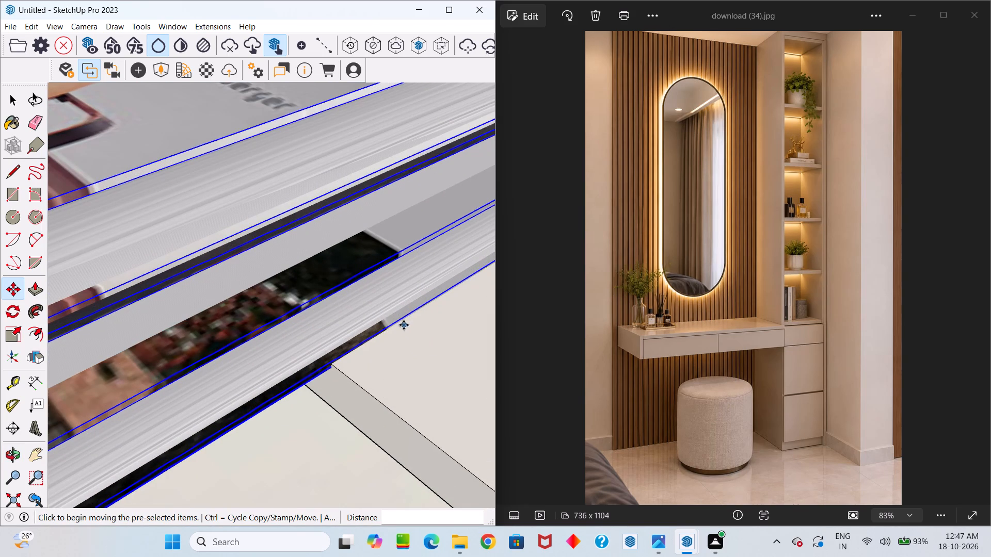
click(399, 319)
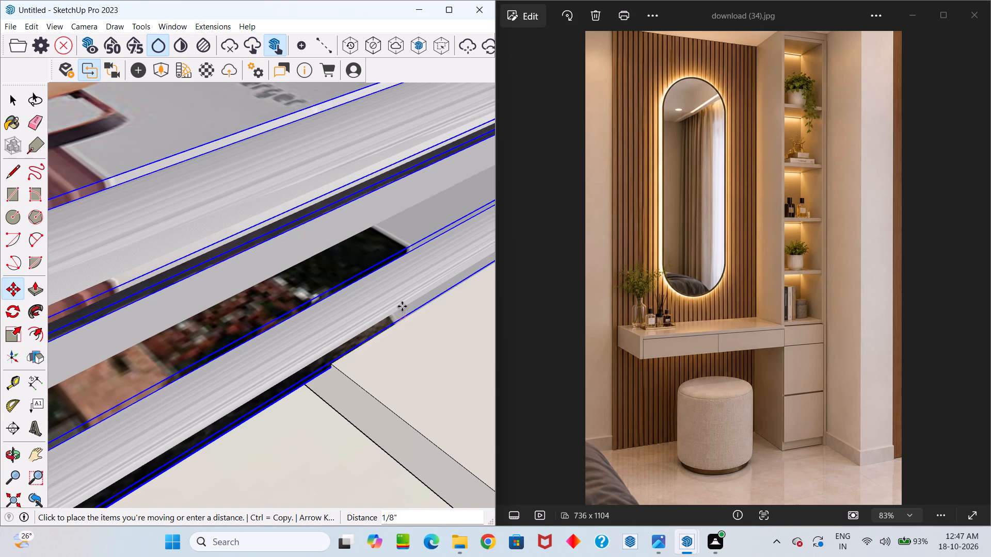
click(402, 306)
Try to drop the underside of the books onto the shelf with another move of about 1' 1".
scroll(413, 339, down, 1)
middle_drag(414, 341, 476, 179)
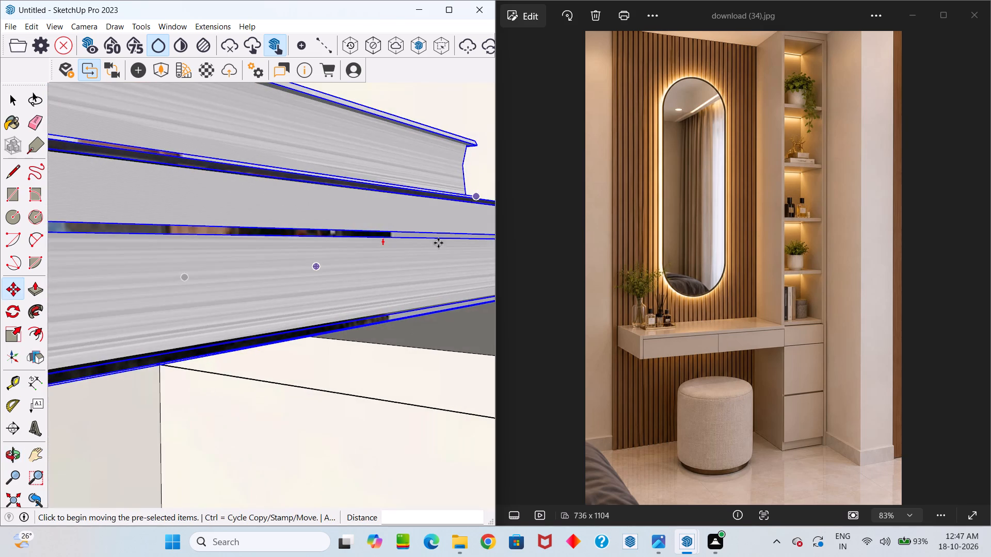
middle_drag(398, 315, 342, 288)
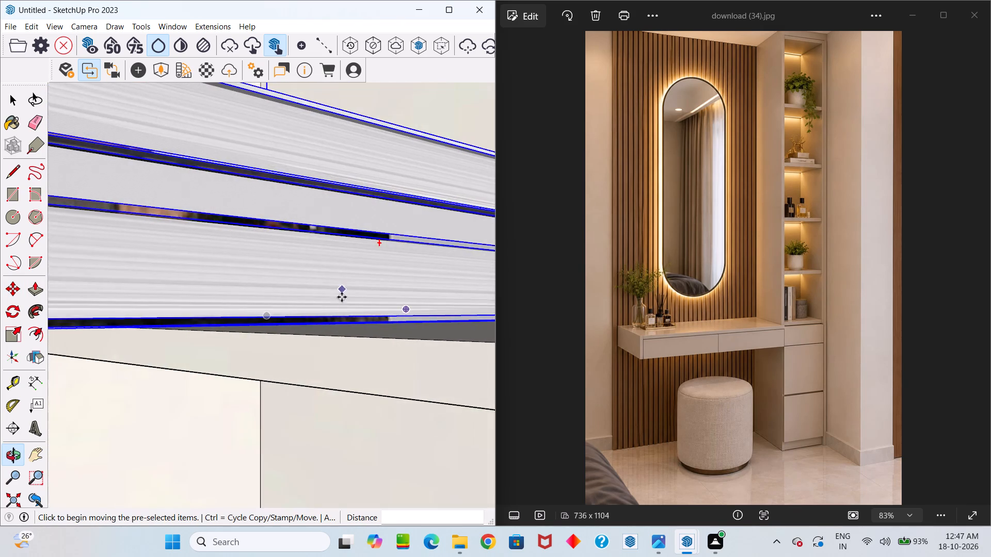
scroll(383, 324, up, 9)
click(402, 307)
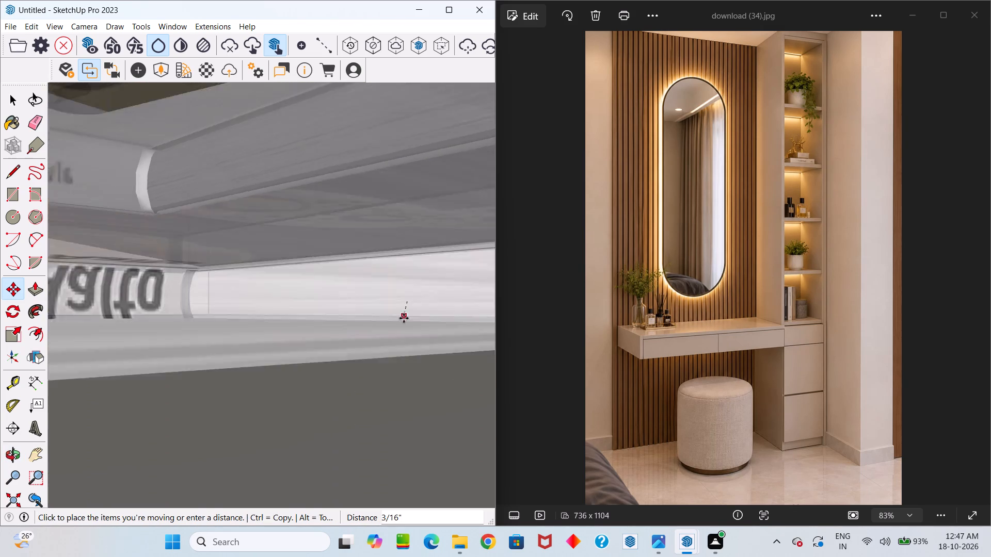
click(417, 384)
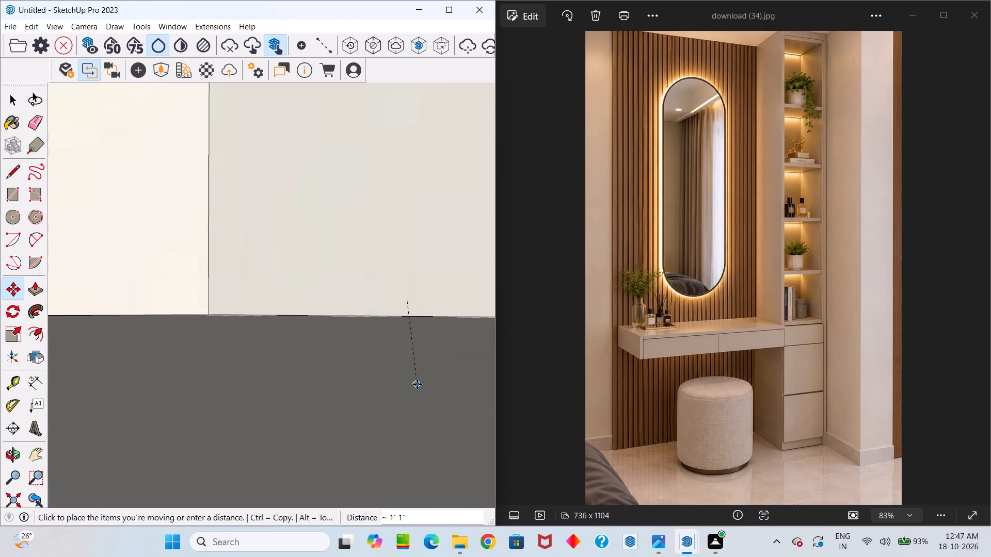
Undo the recent moves and the earlier downscale of the books-and-plant set, back to its original placement.
scroll(424, 336, down, 20)
scroll(424, 336, down, 20)
scroll(424, 336, down, 5)
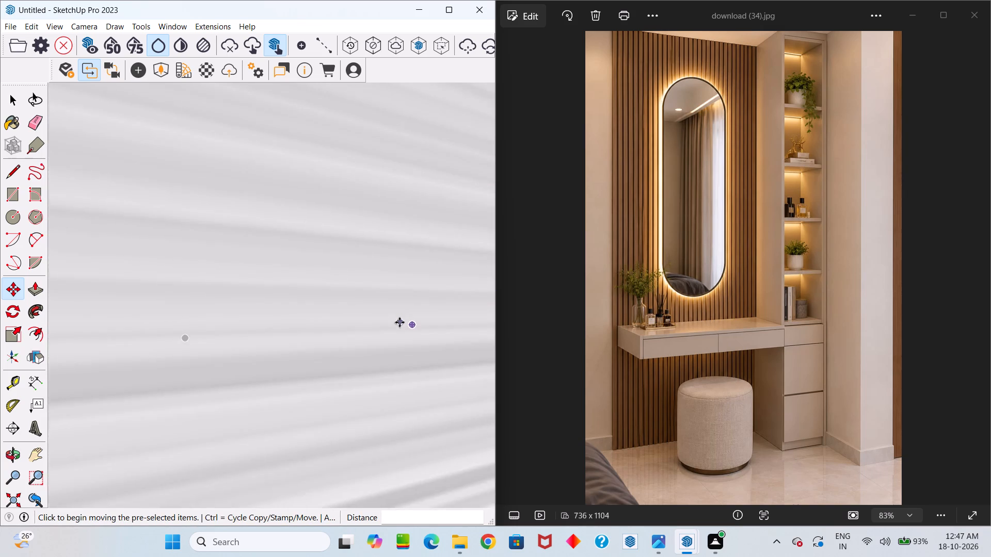
scroll(399, 322, down, 20)
scroll(399, 322, down, 1)
middle_drag(388, 325, 421, 355)
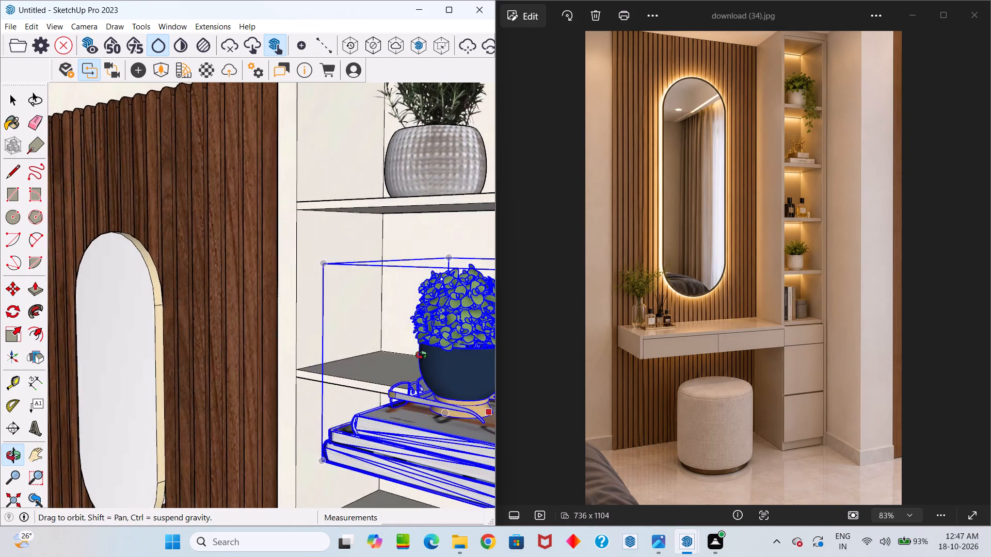
middle_drag(421, 355, 391, 313)
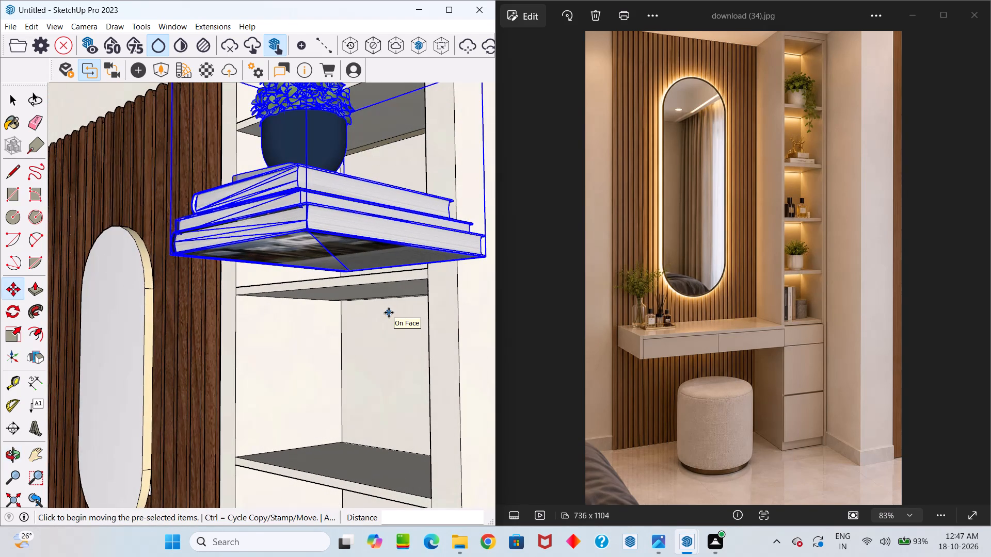
key(ctrl+z)
middle_drag(368, 292, 354, 308)
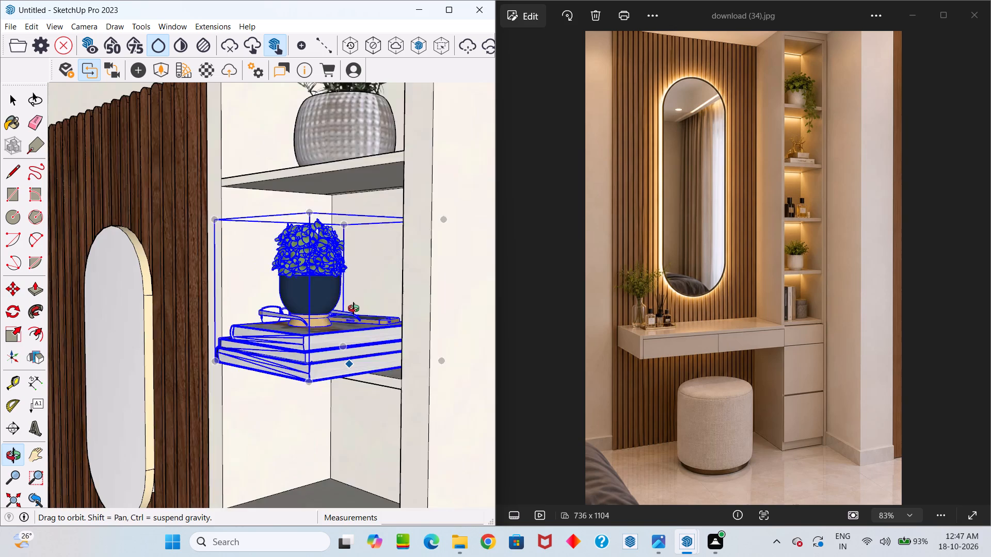
middle_drag(354, 308, 350, 282)
key(ctrl+z)
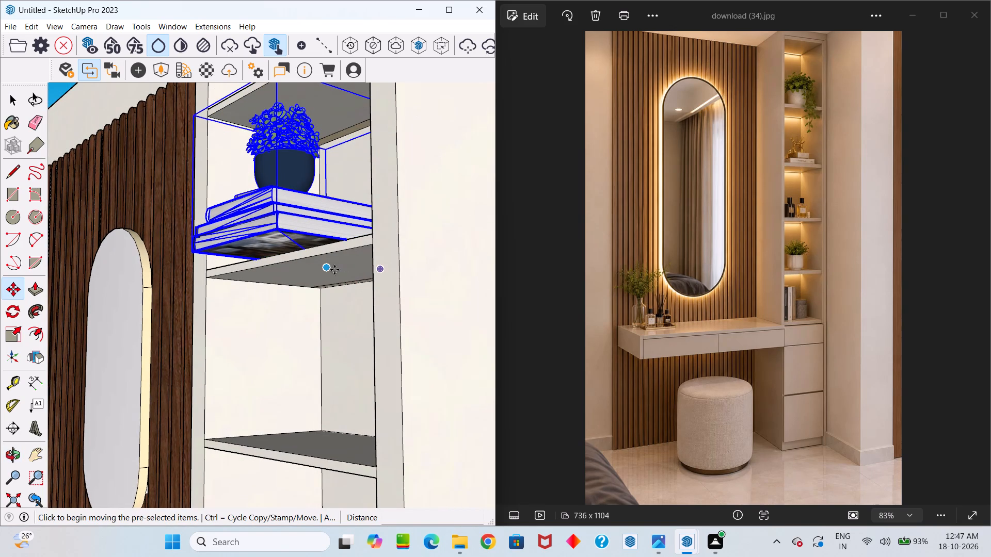
key(ctrl+z)
ctrl+middle_drag(322, 254, 326, 273)
key(ctrl+z)
key(ctrl+z)
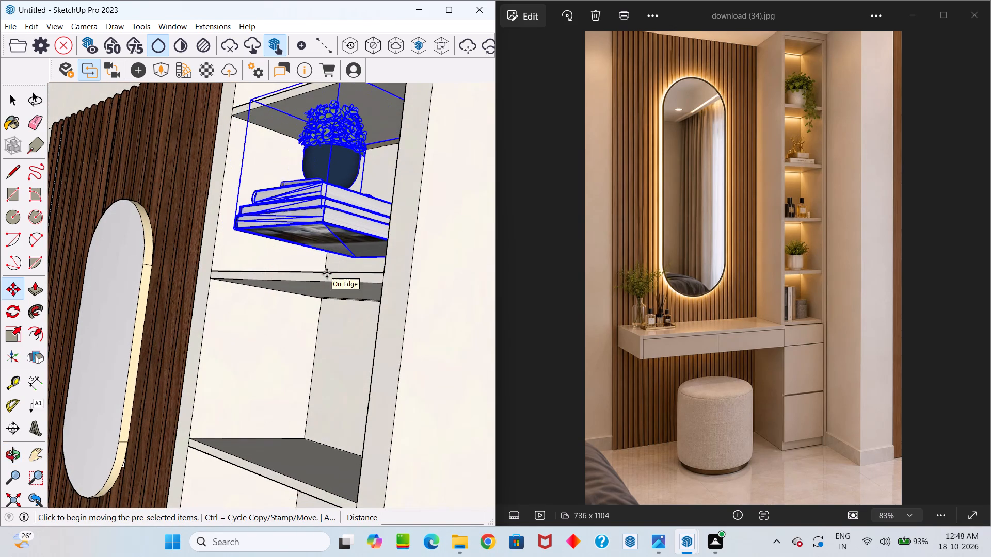
key(ctrl+z)
key(ctrl+z)
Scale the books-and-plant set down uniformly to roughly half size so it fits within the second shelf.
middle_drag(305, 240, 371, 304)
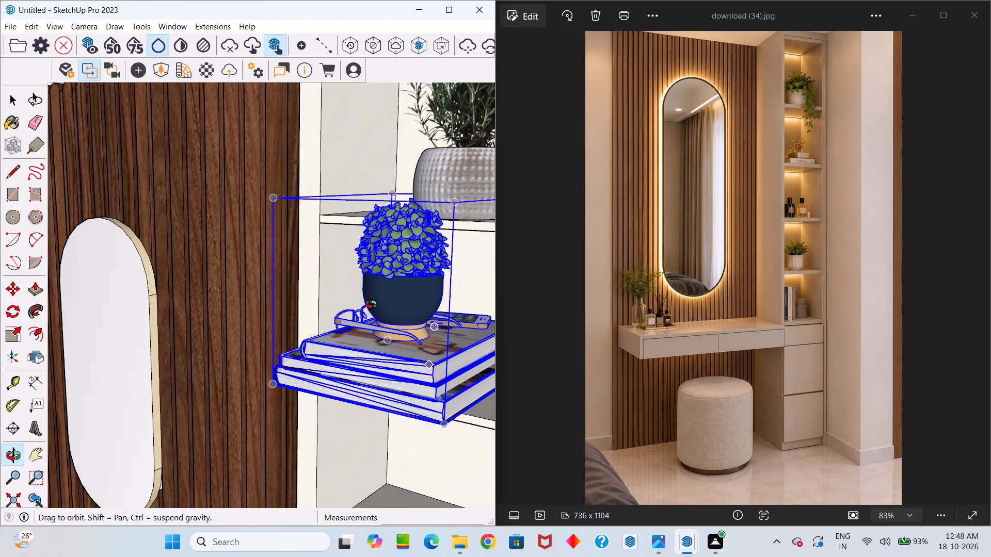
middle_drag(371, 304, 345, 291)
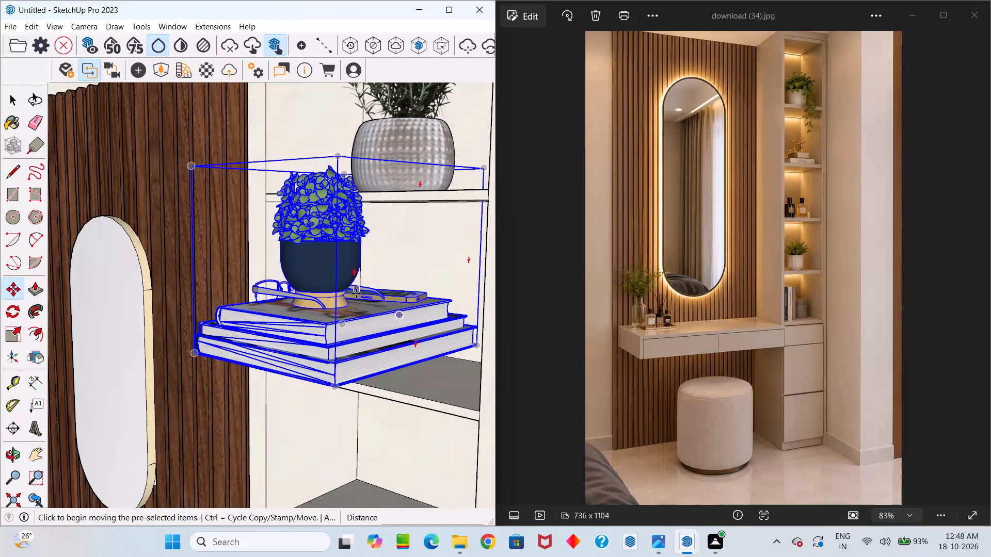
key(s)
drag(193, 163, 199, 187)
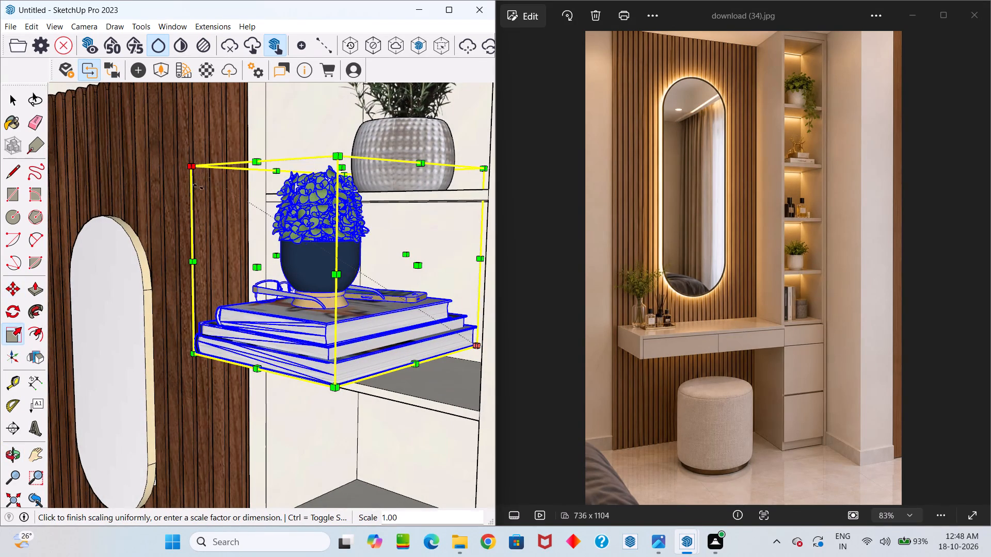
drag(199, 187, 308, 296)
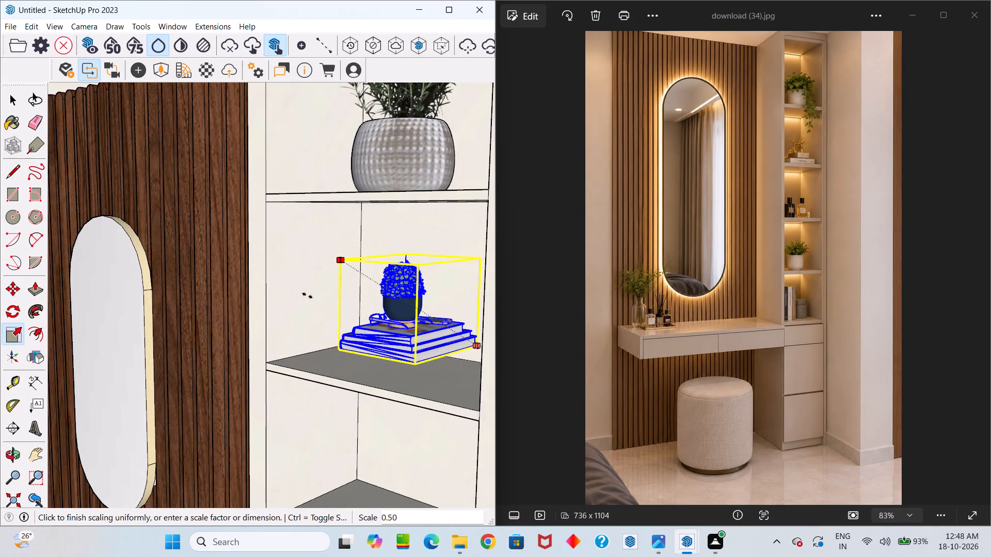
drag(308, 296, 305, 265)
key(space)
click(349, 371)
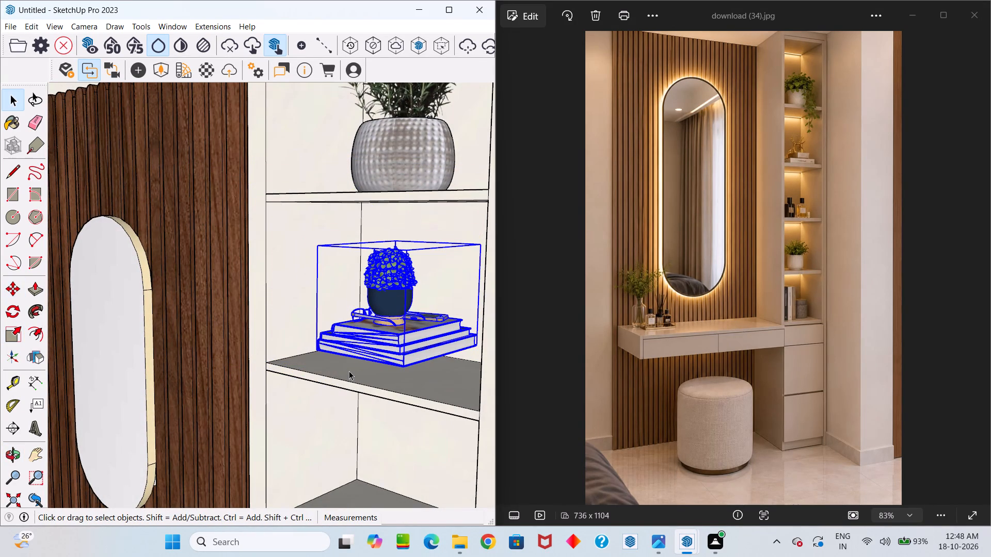
Inspect from several angles, including below, how the scaled books-and-plant set sits relative to the second shelf.
middle_drag(417, 356, 479, 417)
scroll(440, 408, up, 3)
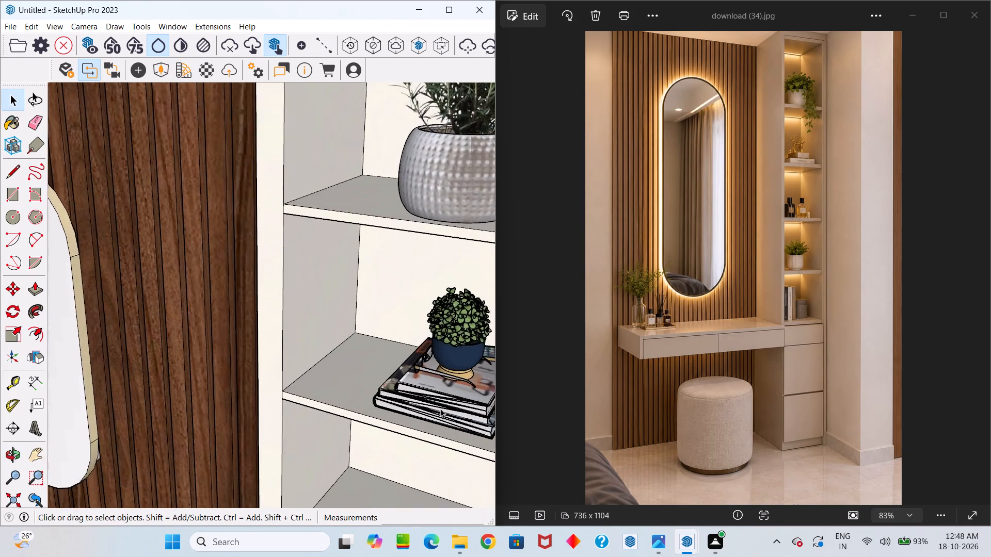
scroll(440, 408, up, 2)
middle_drag(439, 408, 481, 388)
drag(412, 386, 338, 335)
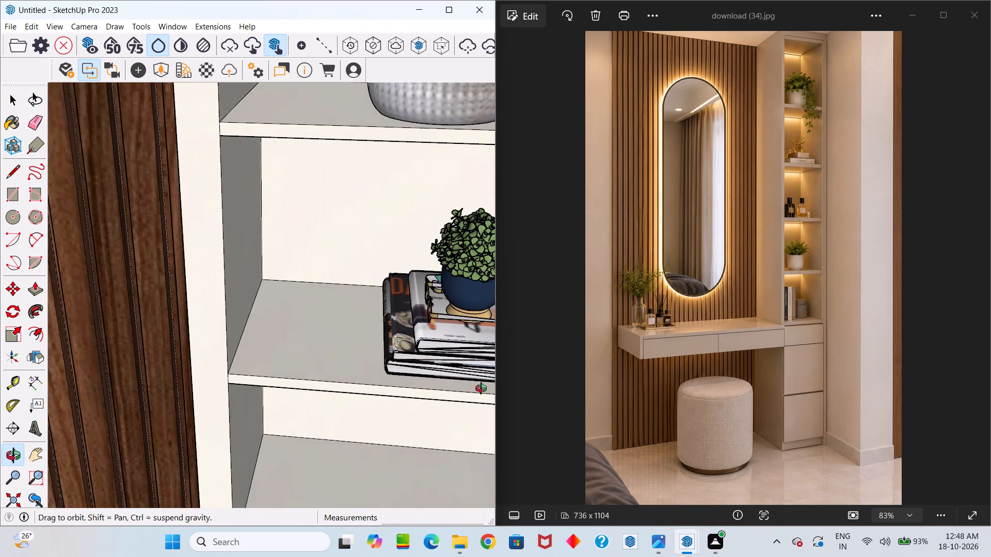
middle_drag(481, 388, 435, 381)
scroll(386, 343, down, 5)
middle_drag(335, 373, 430, 418)
middle_drag(425, 355, 421, 361)
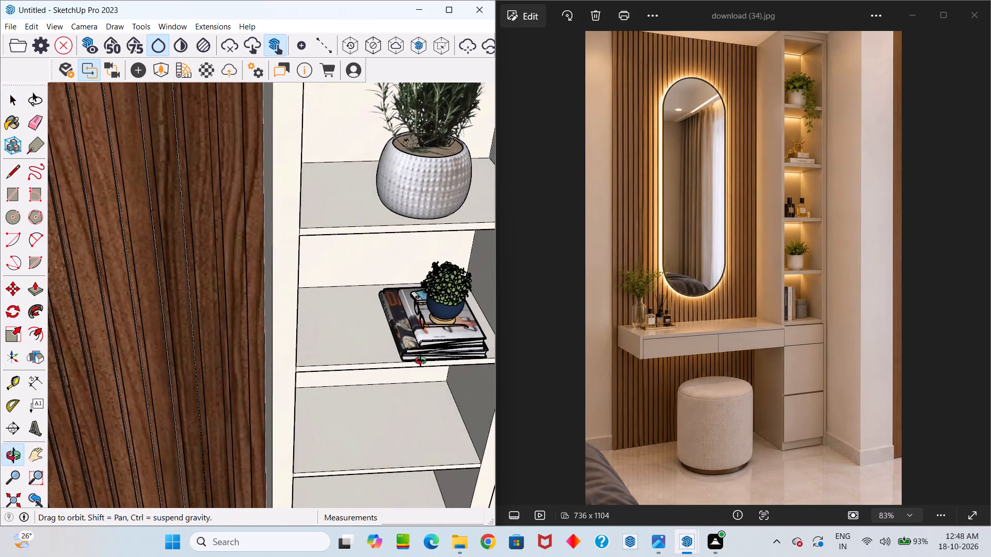
middle_drag(421, 361, 320, 384)
scroll(309, 379, down, 3)
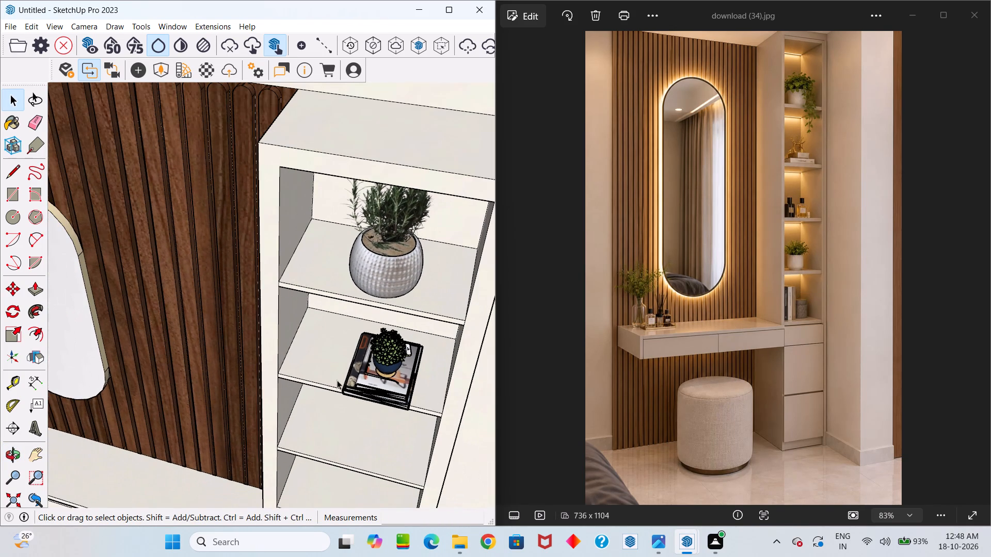
middle_drag(363, 380, 390, 245)
scroll(452, 301, up, 4)
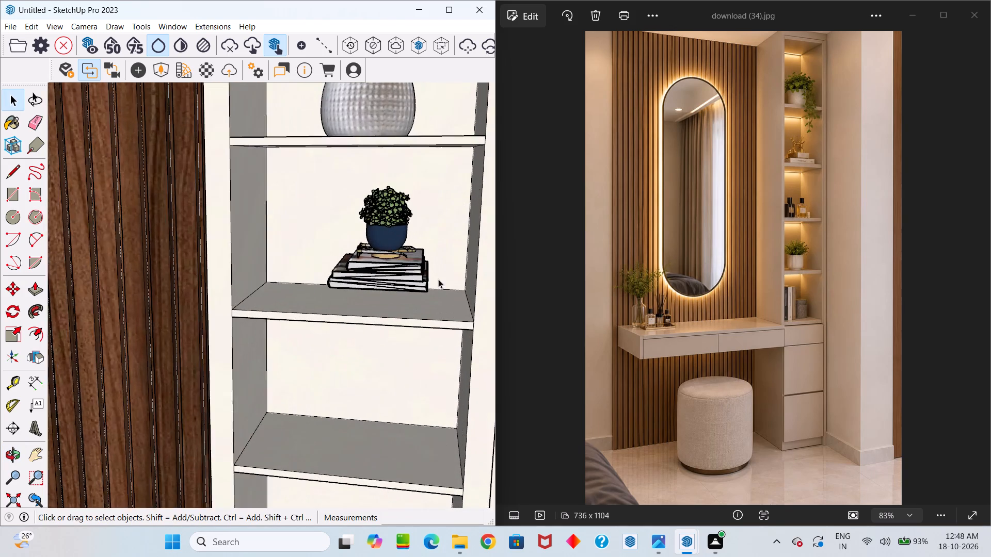
scroll(438, 279, up, 11)
middle_drag(349, 300, 347, 208)
scroll(376, 173, up, 10)
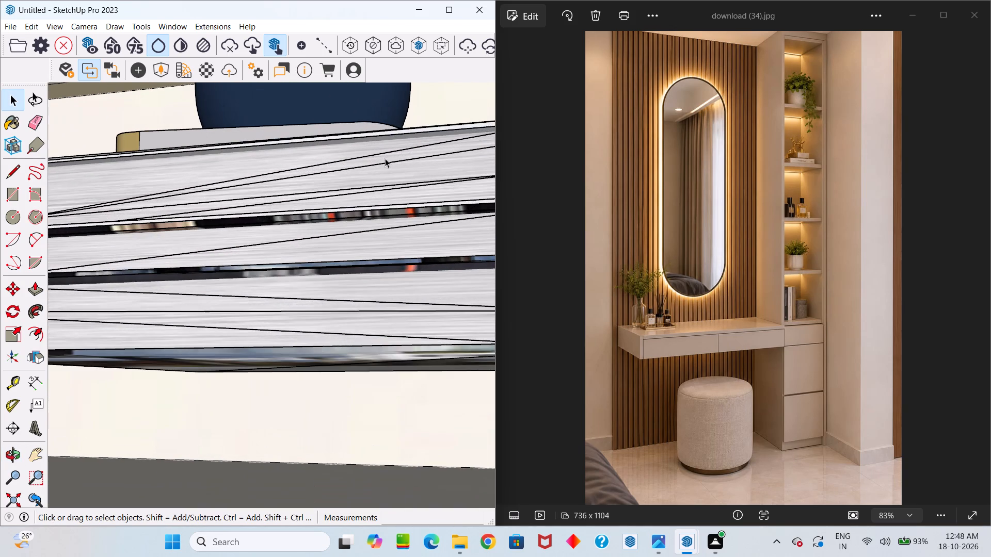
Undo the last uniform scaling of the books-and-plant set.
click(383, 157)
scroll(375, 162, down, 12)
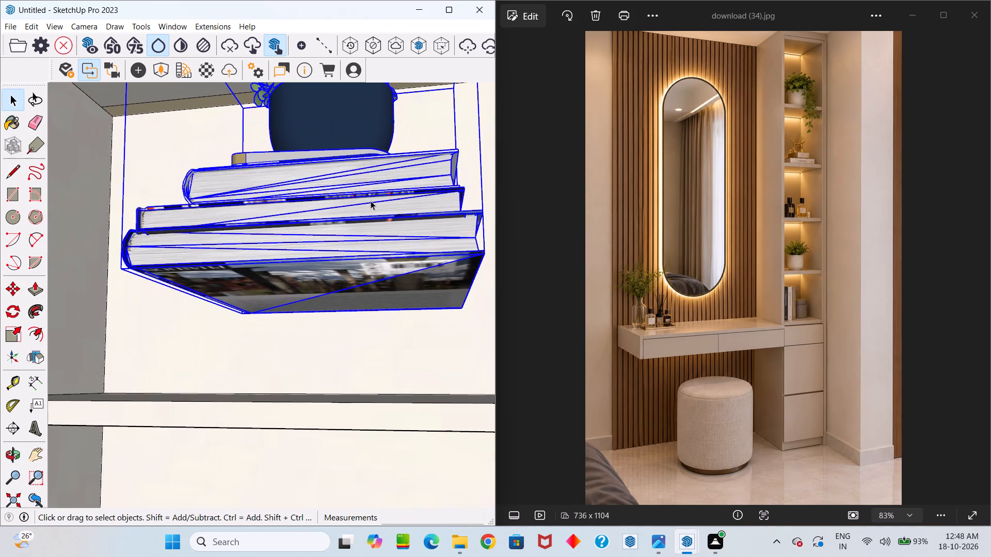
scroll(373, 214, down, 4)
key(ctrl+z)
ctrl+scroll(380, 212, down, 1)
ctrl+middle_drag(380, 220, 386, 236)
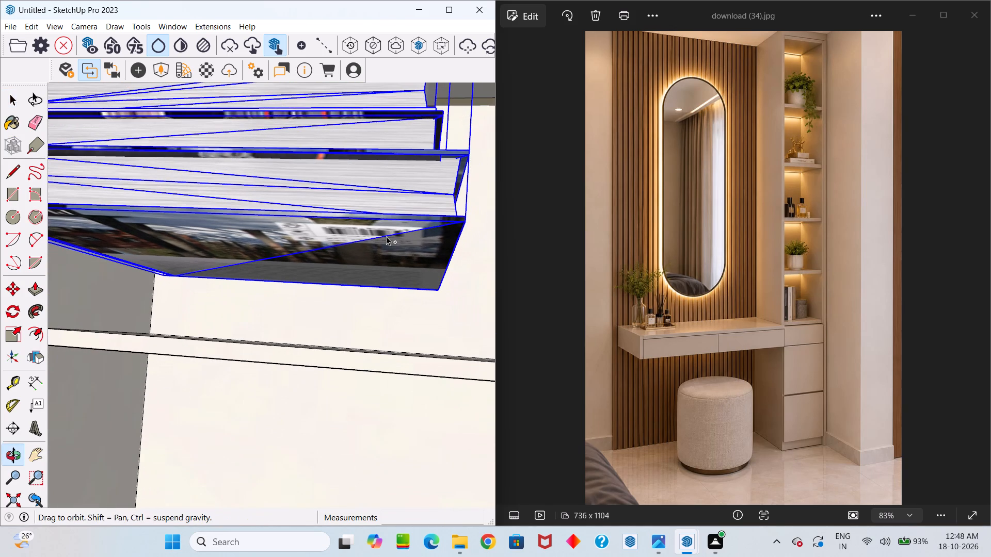
Undo the earlier insertion of the books-and-plant set, clearing it from the model.
key(ctrl+z)
ctrl+scroll(387, 236, down, 4)
scroll(390, 240, down, 3)
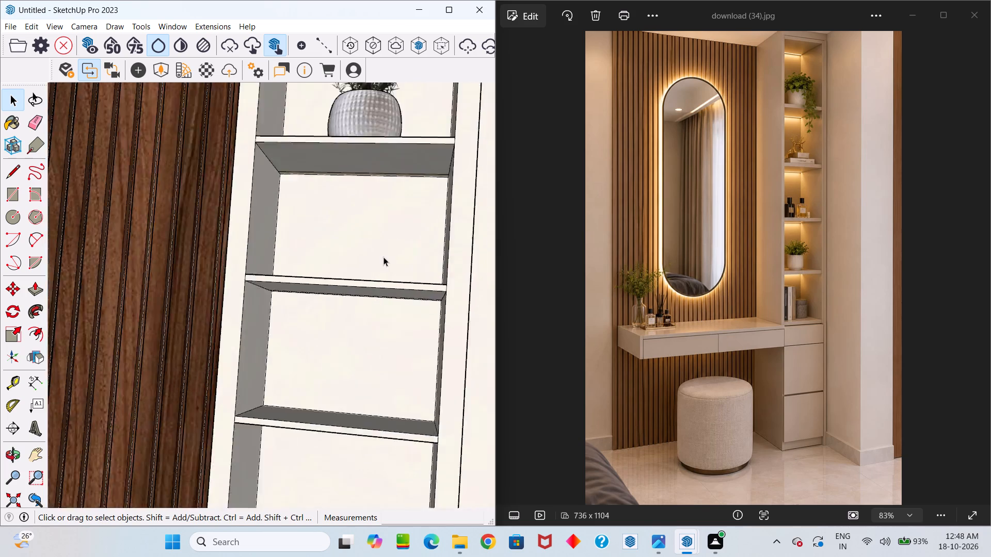
scroll(383, 257, down, 20)
scroll(383, 257, down, 6)
middle_drag(377, 280, 458, 288)
scroll(458, 287, down, 1)
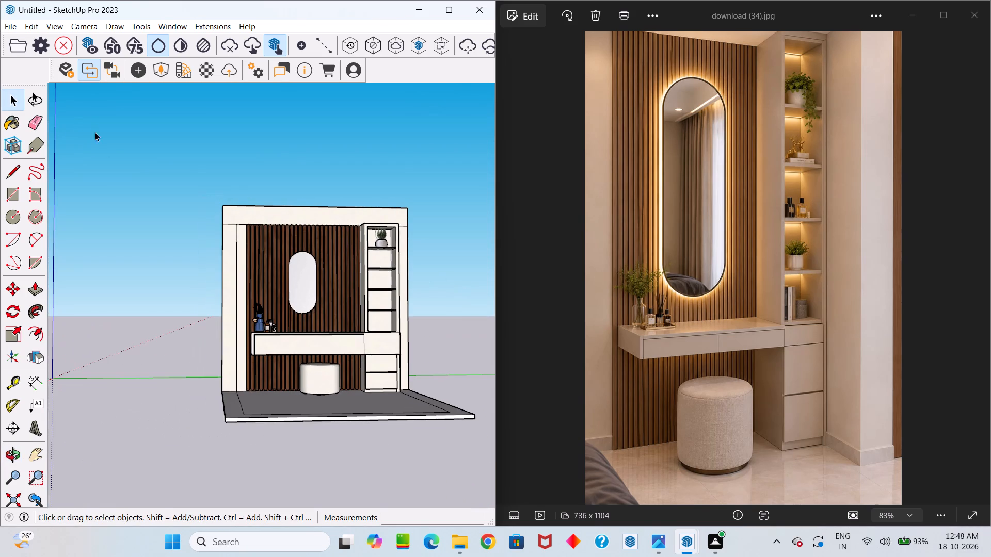
Import the ADORNOS+-+RMLLR books-and-plant model from Downloads, checking the previews of the other decor files first.
click(9, 23)
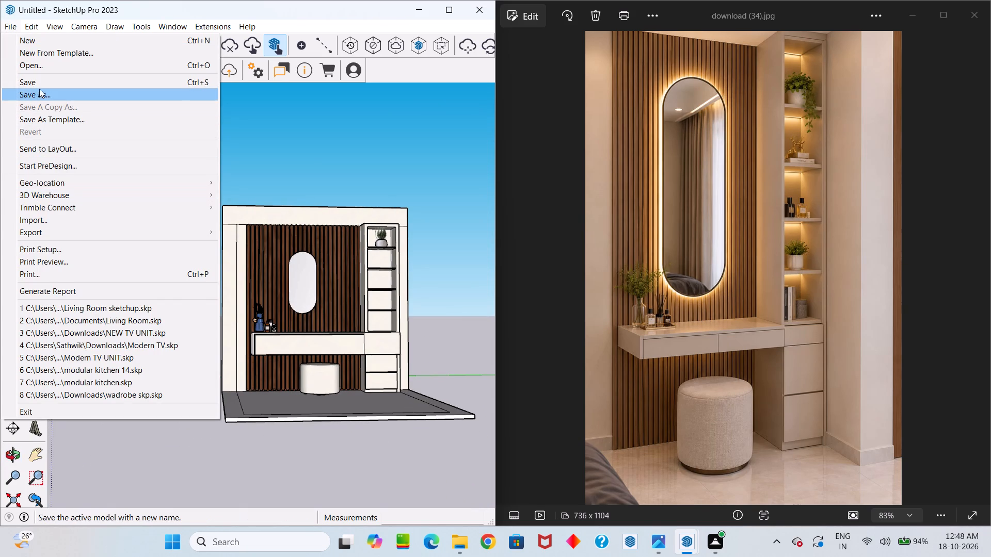
click(45, 219)
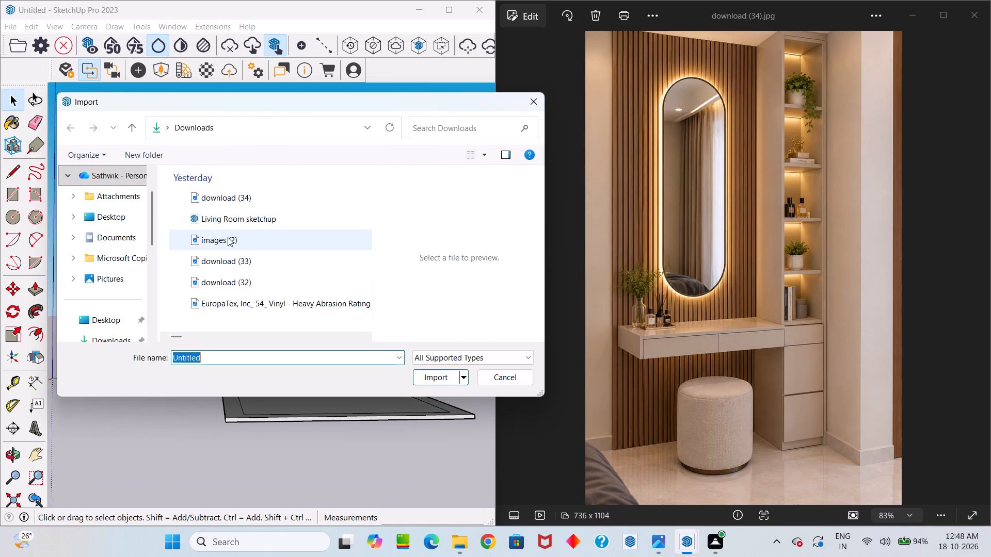
click(221, 234)
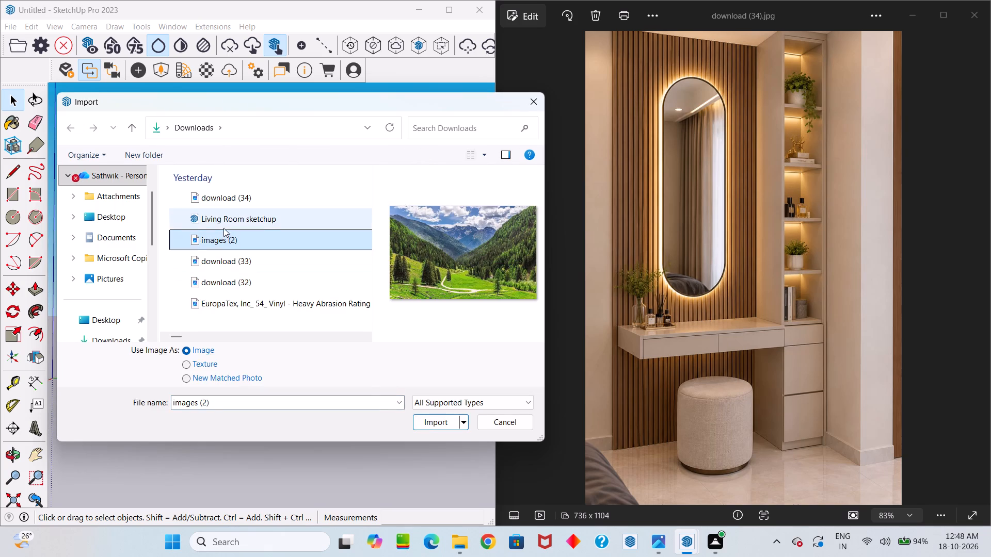
click(223, 228)
scroll(233, 248, down, 2)
click(223, 262)
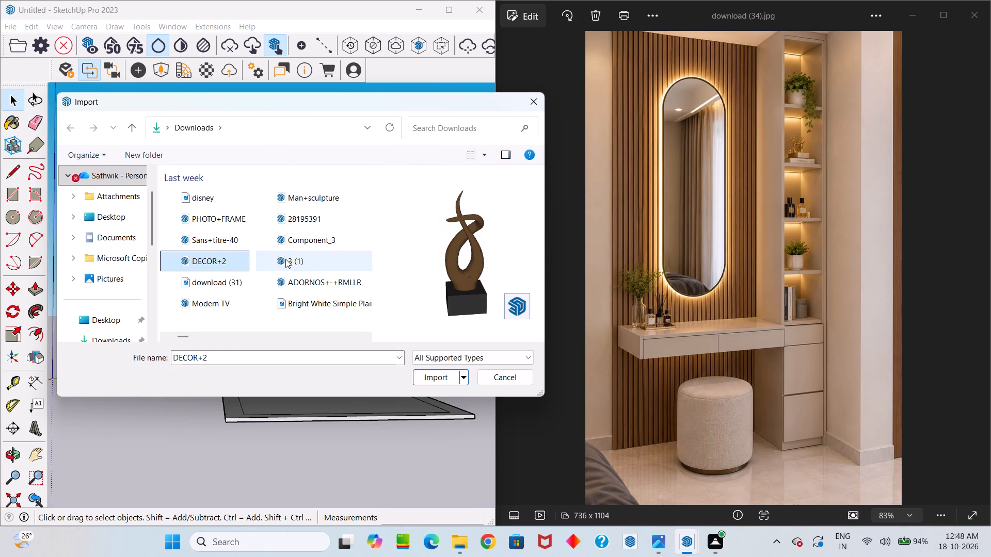
click(236, 248)
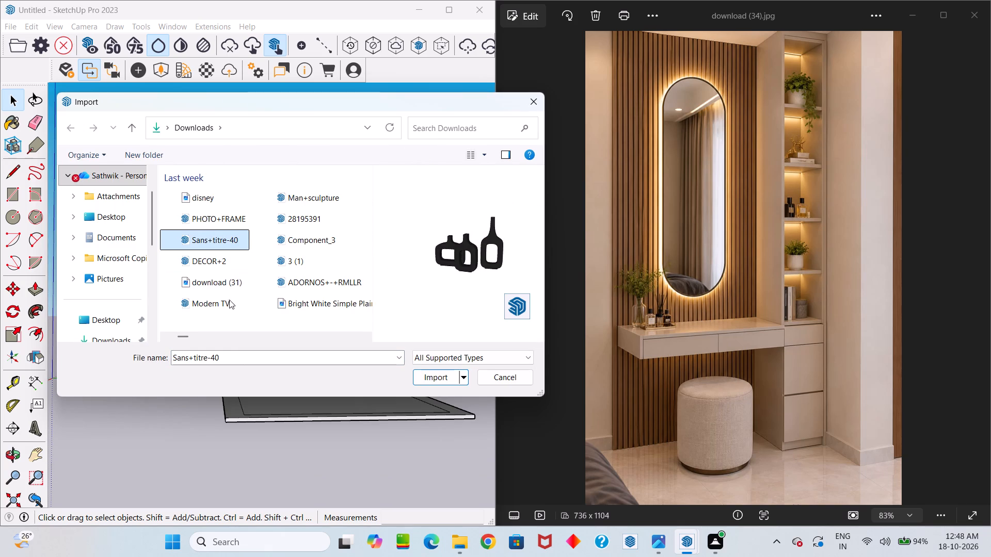
click(305, 227)
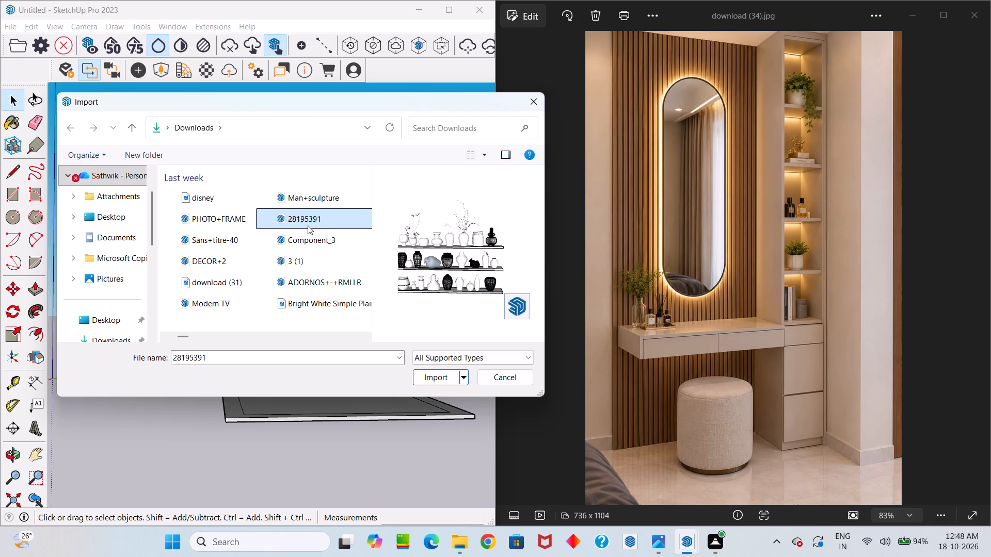
click(284, 203)
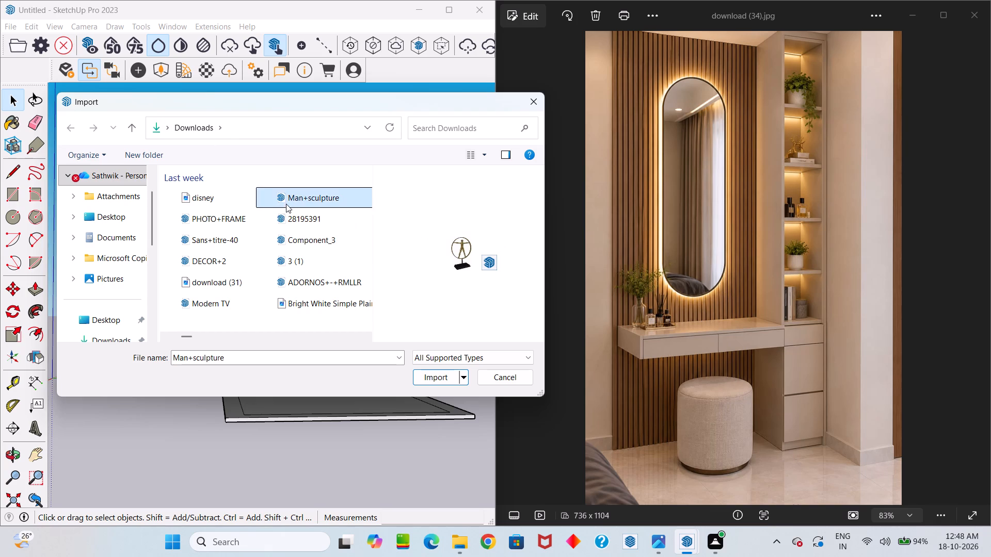
click(297, 226)
click(286, 245)
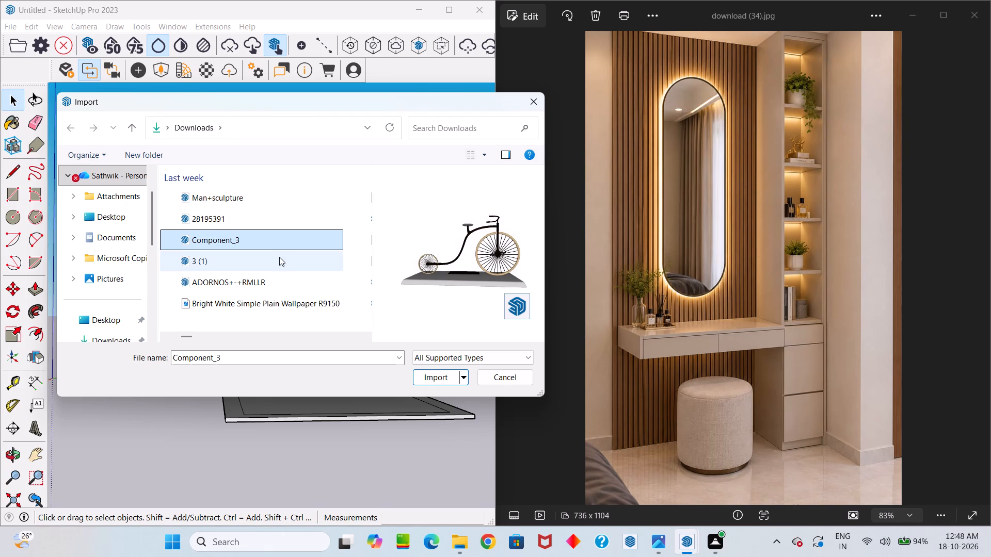
click(274, 258)
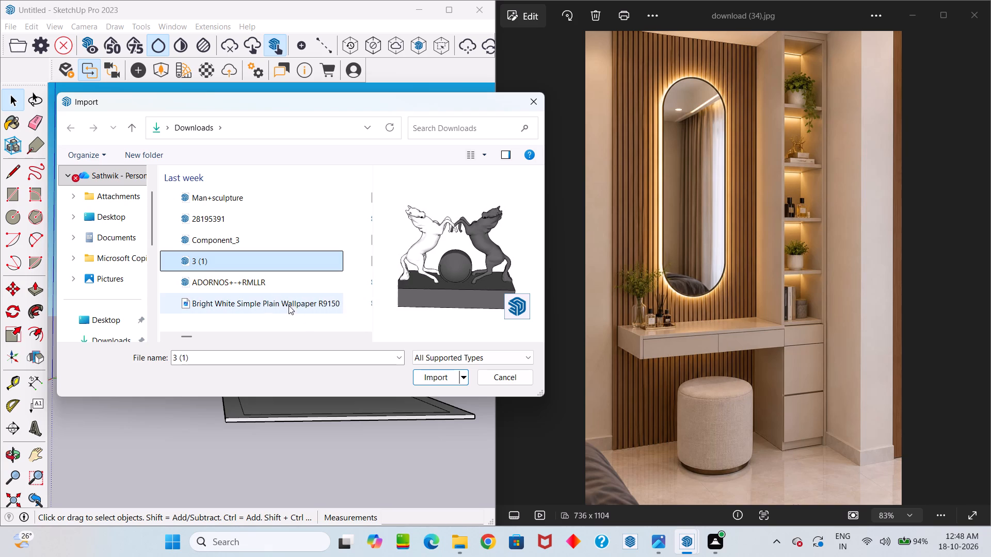
click(277, 281)
click(432, 376)
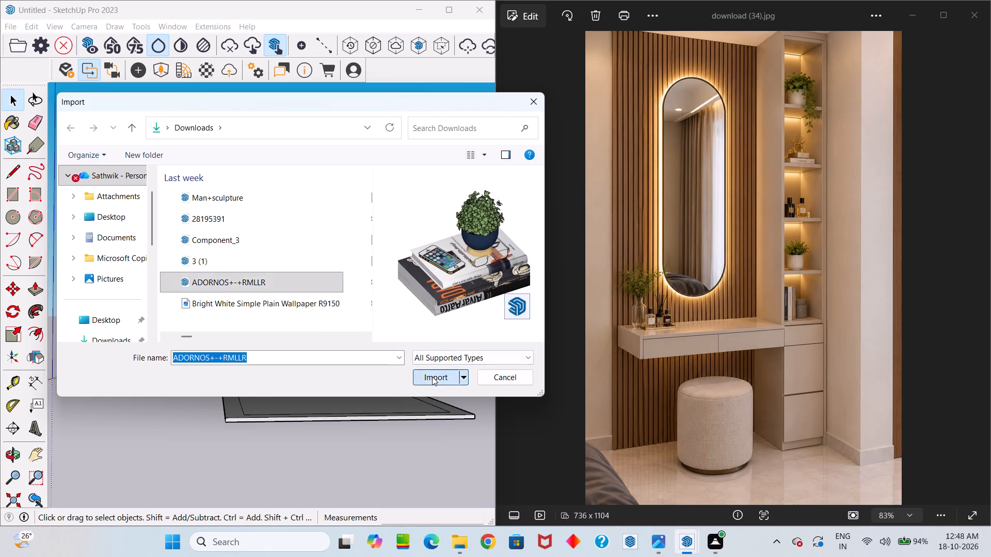
Place the imported books-and-plant set on the floor in front of the drawer unit, beside the stool.
scroll(389, 365, down, 5)
middle_drag(372, 378, 315, 470)
scroll(342, 384, down, 4)
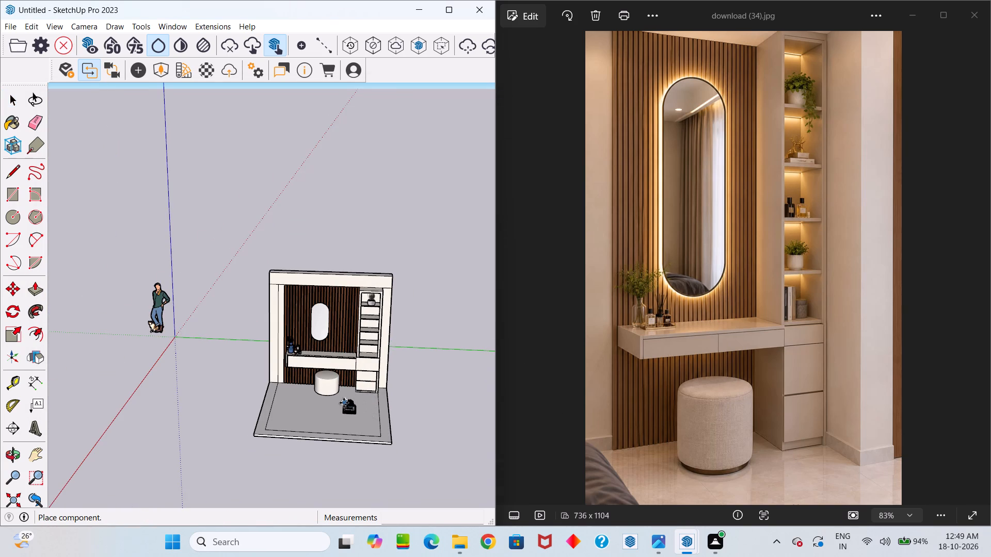
click(344, 403)
Examine the books-and-plant set up close from several sides to check which way the book spines face.
scroll(345, 413, up, 20)
scroll(345, 413, up, 3)
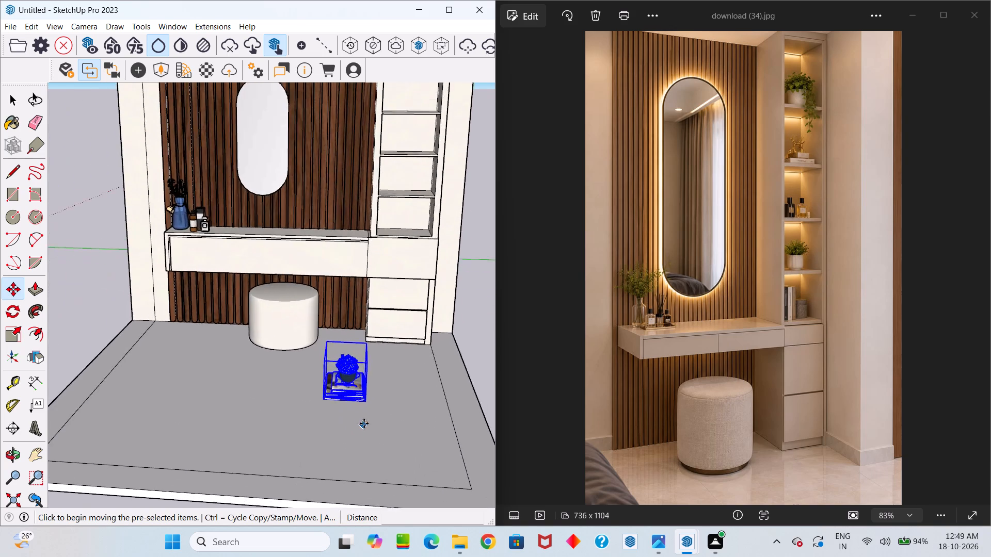
scroll(364, 423, up, 20)
scroll(364, 423, up, 6)
middle_drag(367, 388, 351, 347)
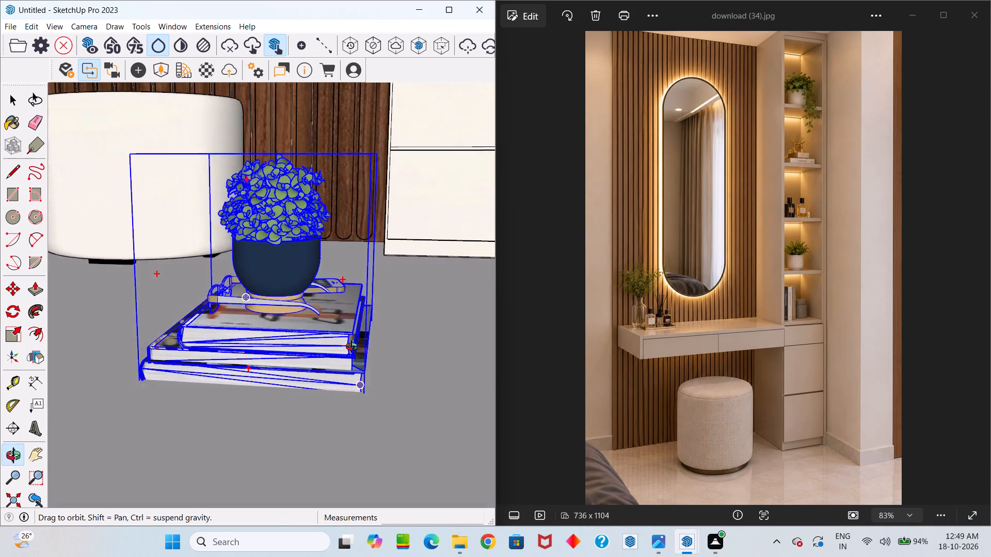
middle_drag(351, 347, 387, 414)
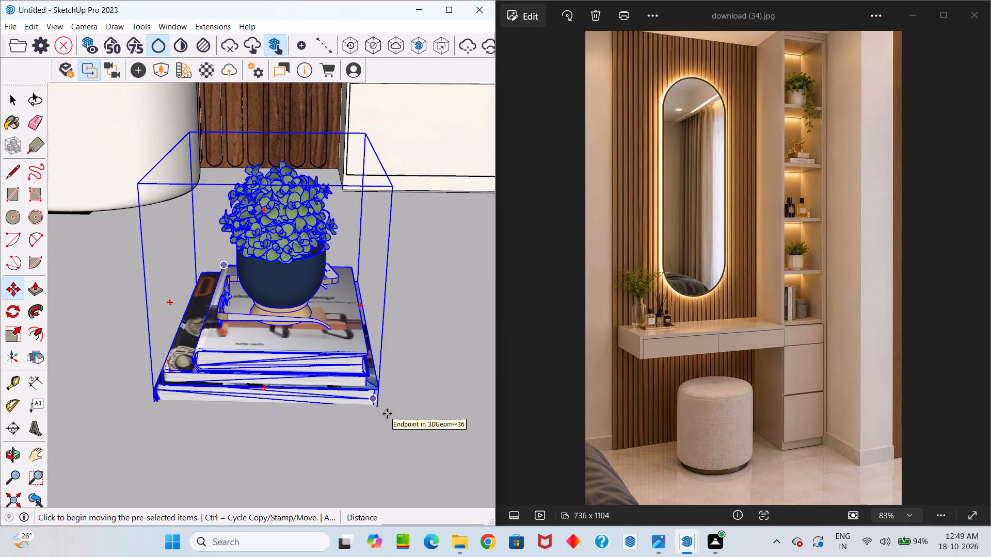
key(s)
key(space)
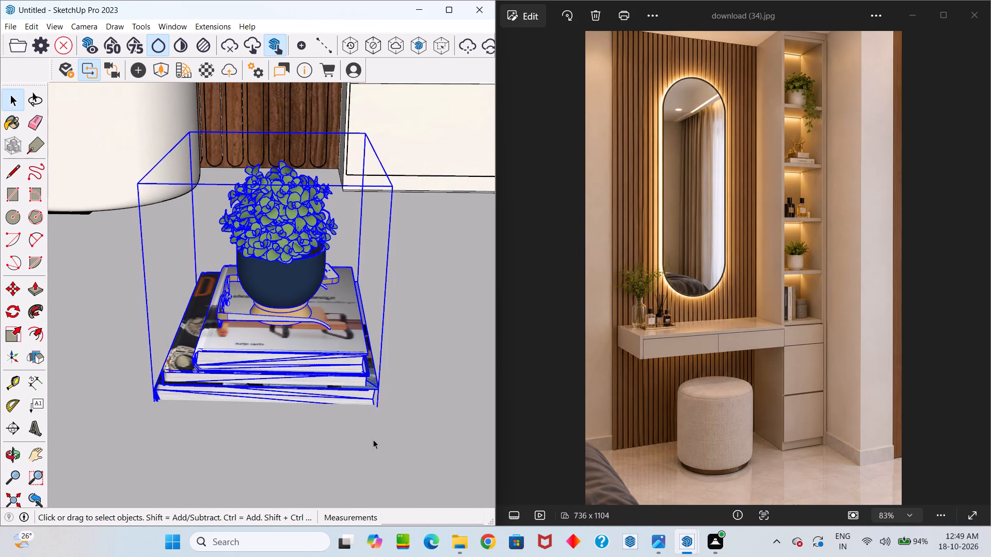
click(373, 439)
middle_drag(334, 434, 622, 437)
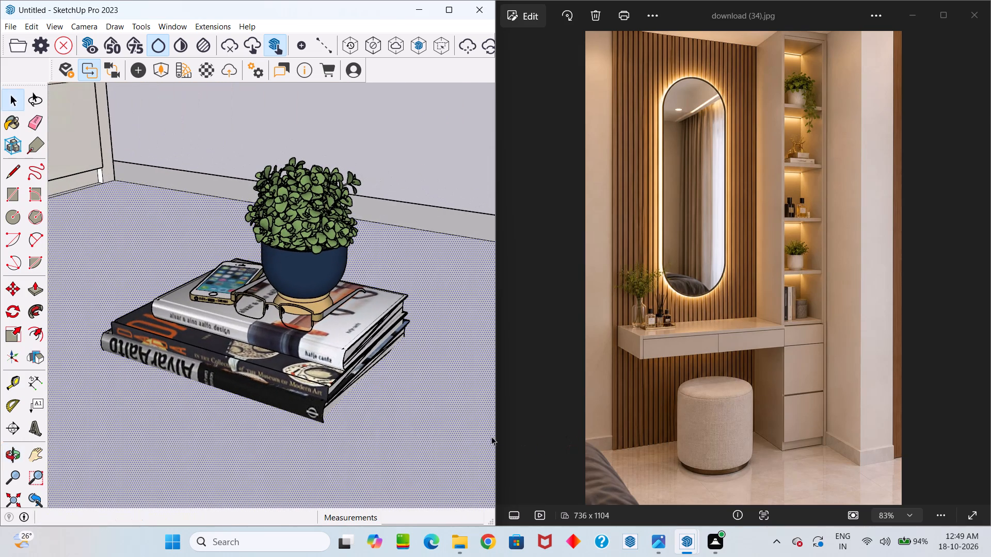
middle_drag(306, 420, 439, 407)
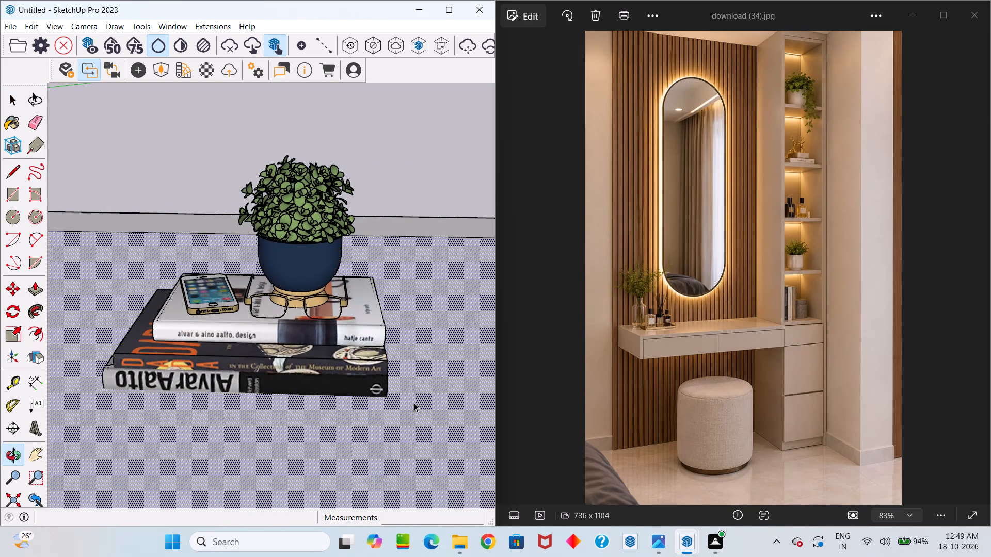
Rotate the books-and-plant set about a quarter turn on the floor so the book spines face the room's open front.
scroll(239, 346, down, 19)
click(269, 354)
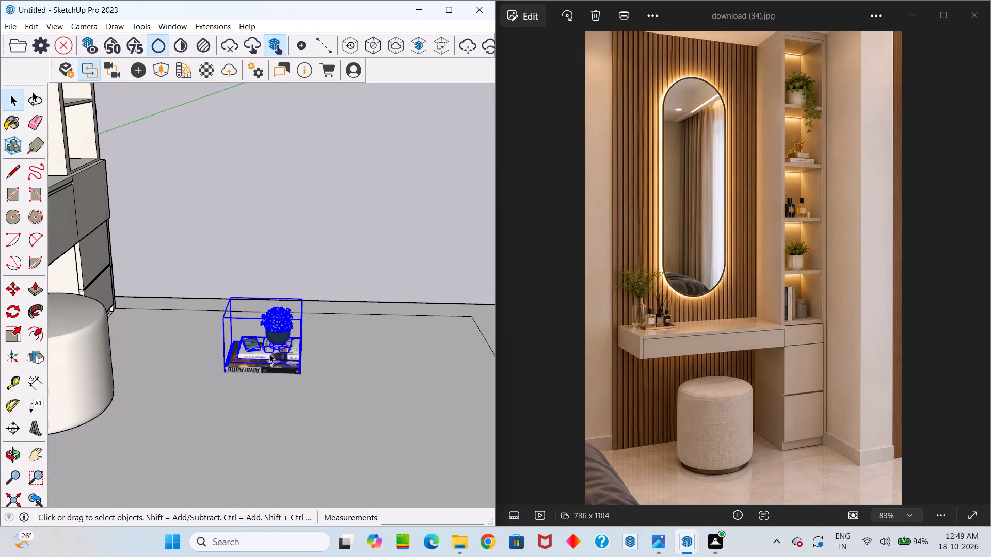
middle_drag(275, 361, 195, 402)
key(q)
click(195, 404)
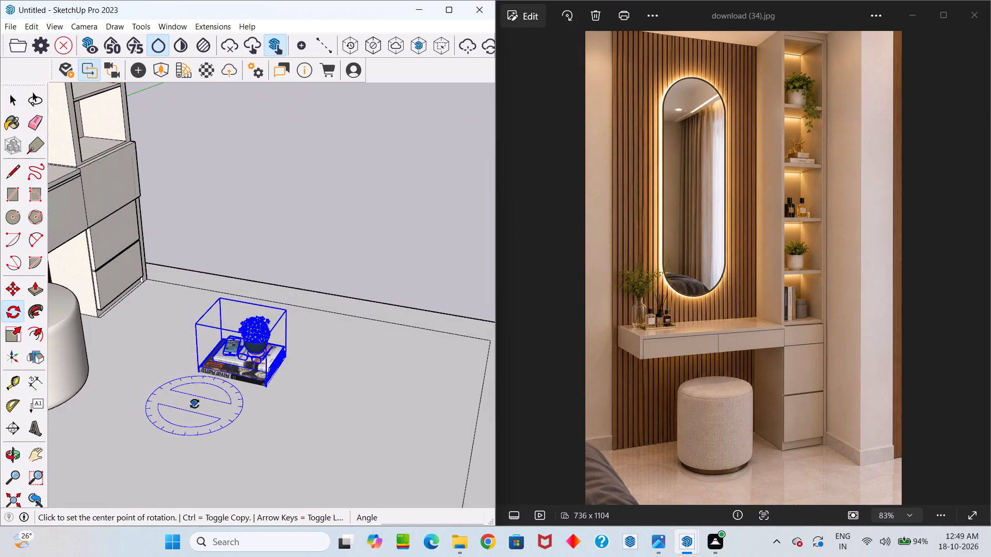
click(228, 413)
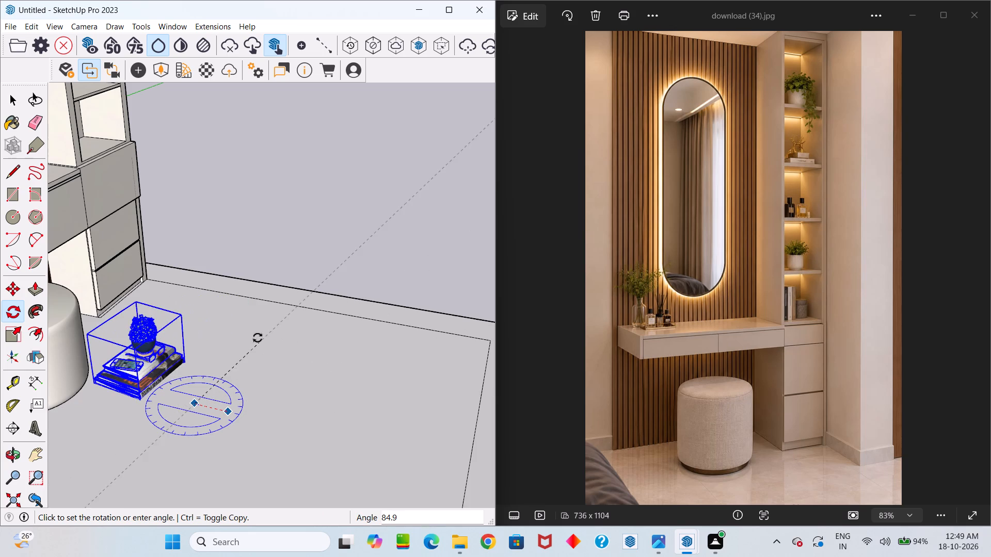
click(253, 326)
scroll(269, 349, down, 9)
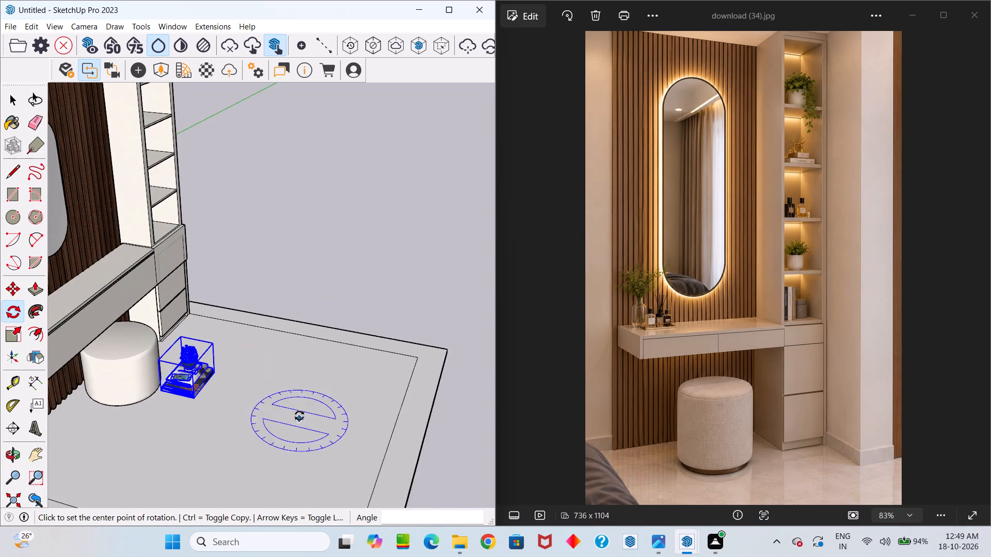
scroll(299, 416, down, 3)
middle_drag(298, 437, 3, 456)
key(space)
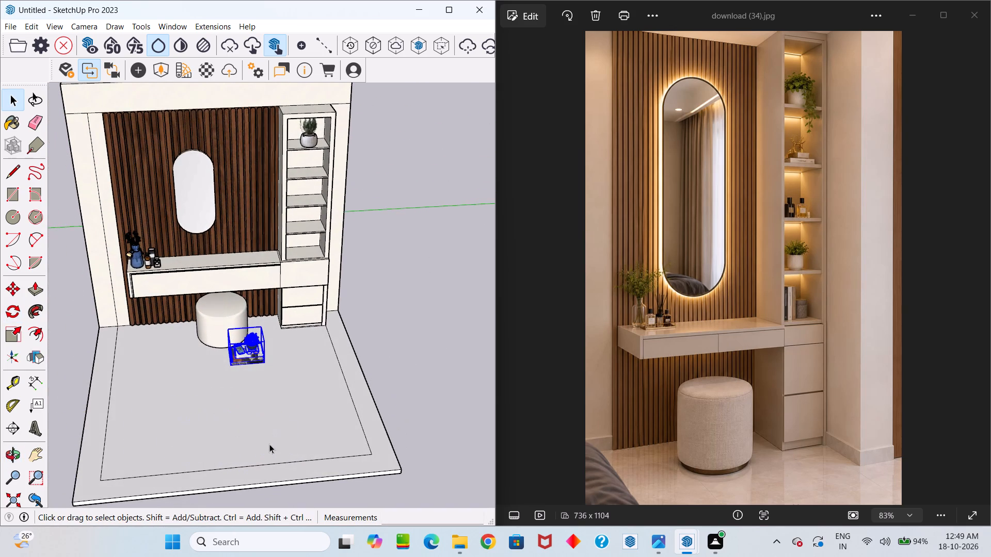
Scale the books-and-plant set down uniformly from a top corner to roughly two-thirds of its size.
scroll(269, 444, down, 5)
middle_drag(290, 422, 177, 415)
middle_click(177, 415)
scroll(246, 355, up, 15)
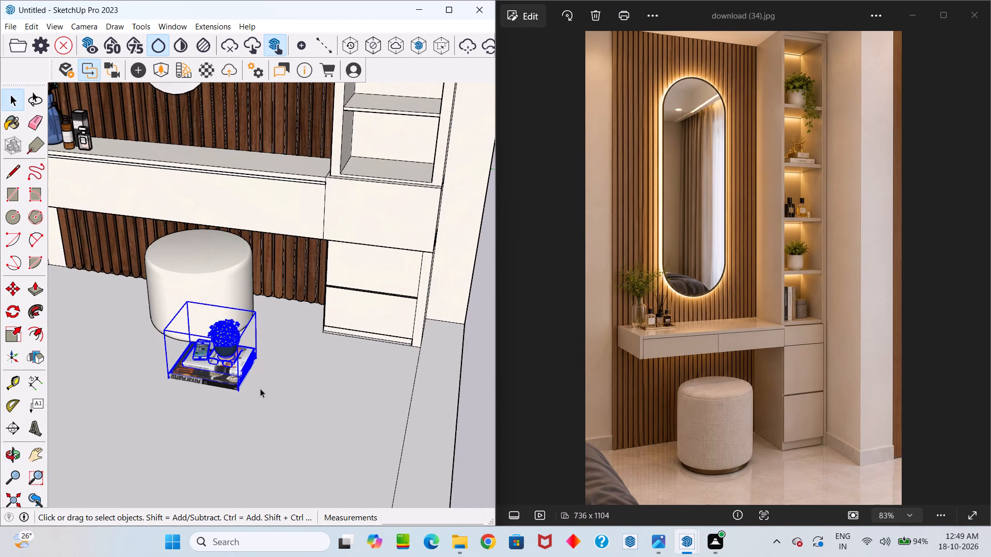
key(m)
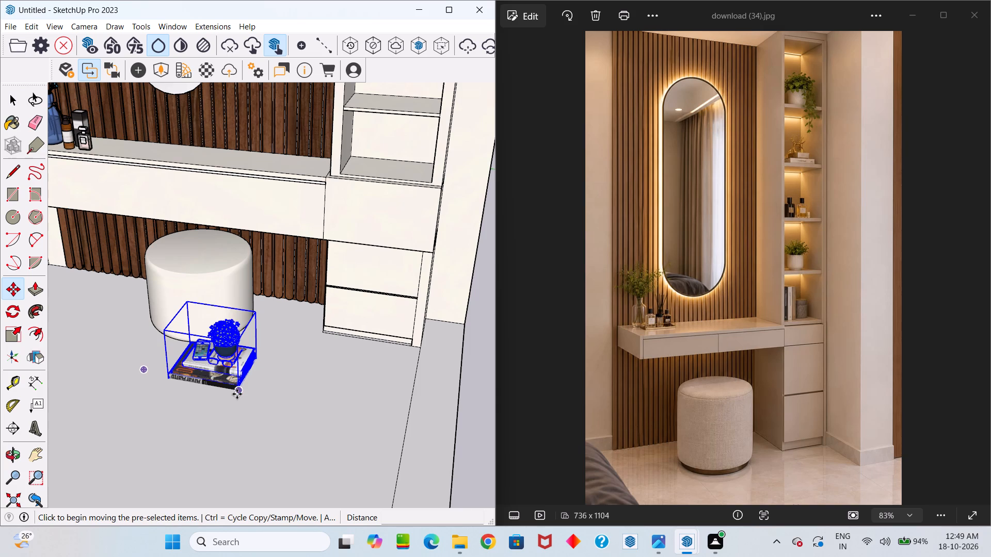
key(s)
click(168, 327)
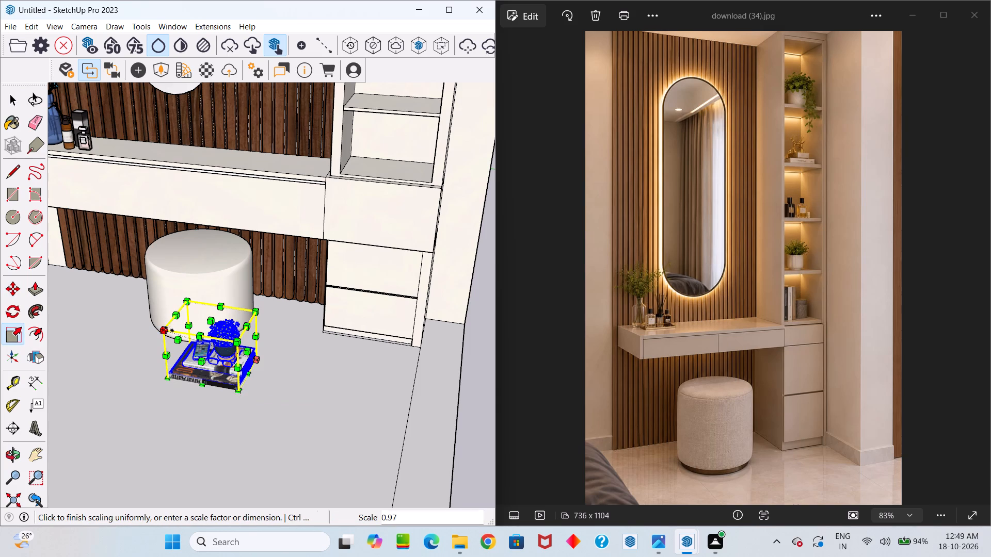
click(191, 346)
key(space)
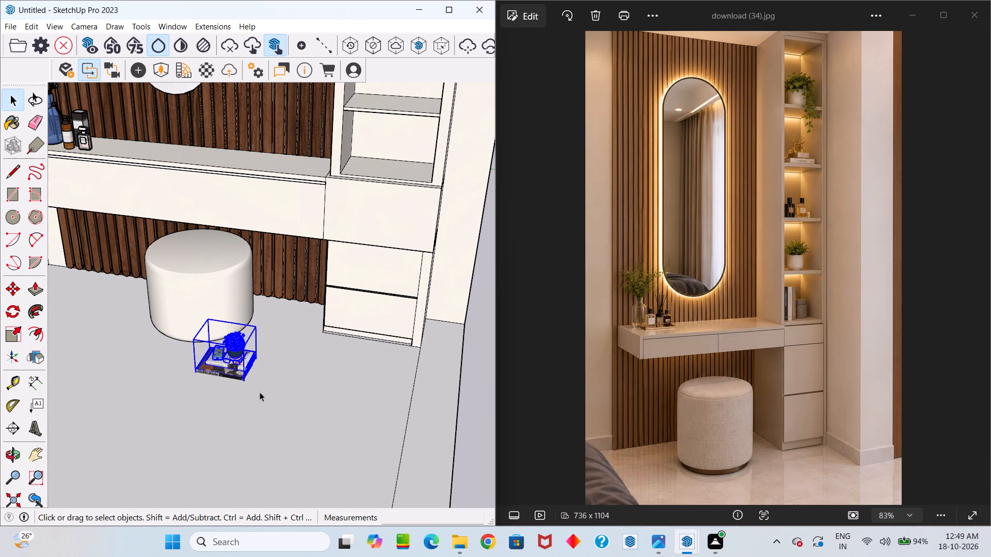
Move the books-and-plant set by its front bottom corner about 7' 1 5/8" from the floor to the second shelf's front edge.
key(m)
scroll(260, 392, up, 3)
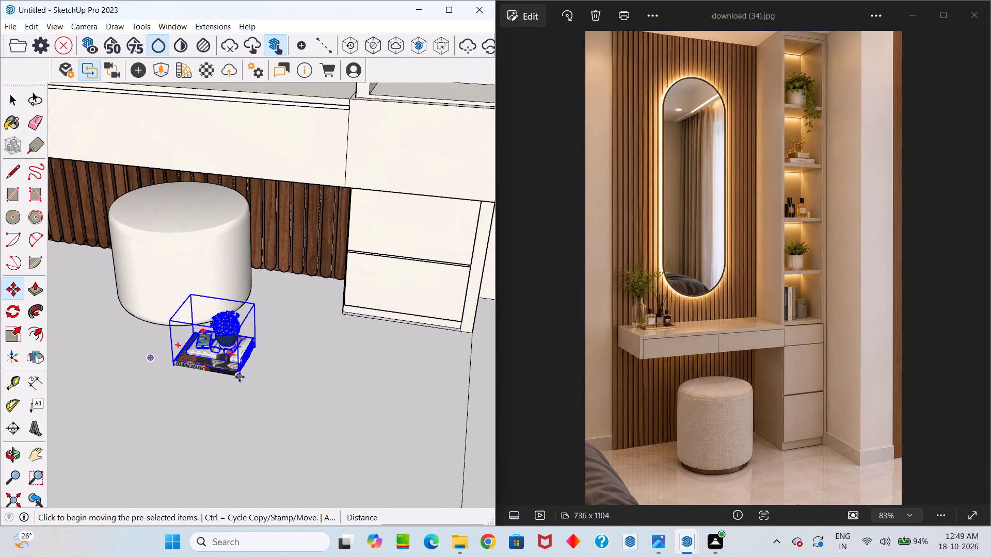
click(241, 379)
scroll(269, 350, down, 12)
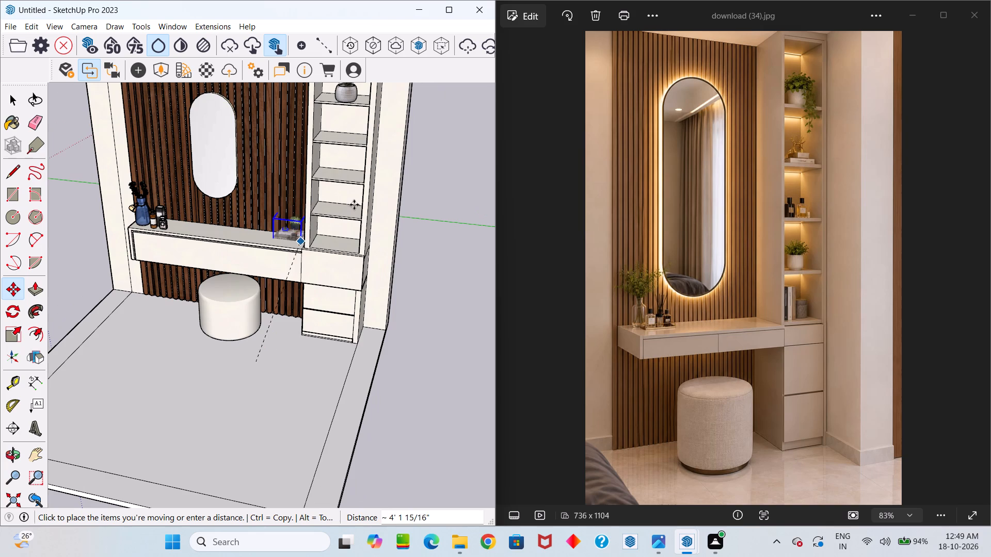
scroll(341, 202, up, 3)
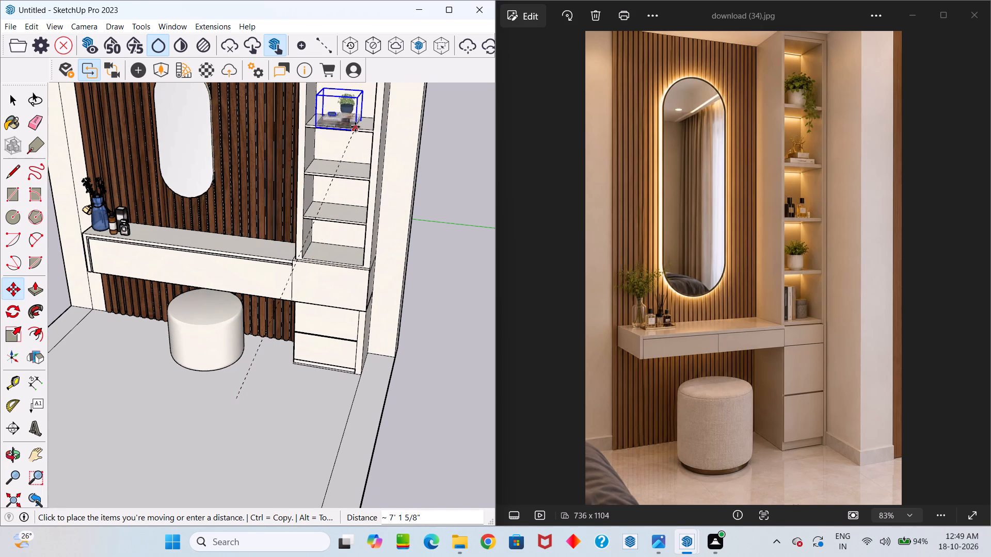
click(355, 127)
Shift the books-and-plant set about 15/16" by its front bottom corner to seat it on the second shelf.
scroll(355, 127, up, 10)
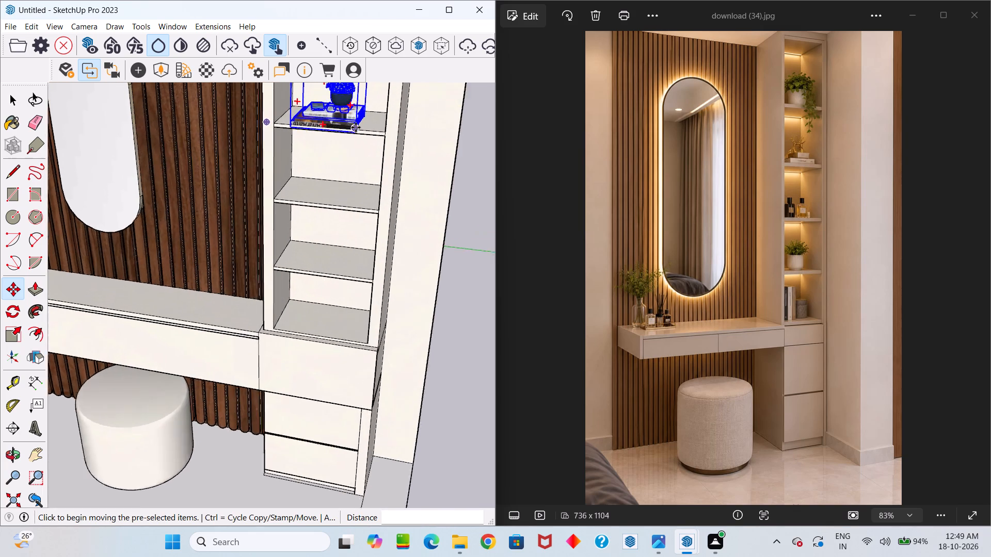
middle_drag(358, 132, 372, 146)
scroll(367, 162, up, 14)
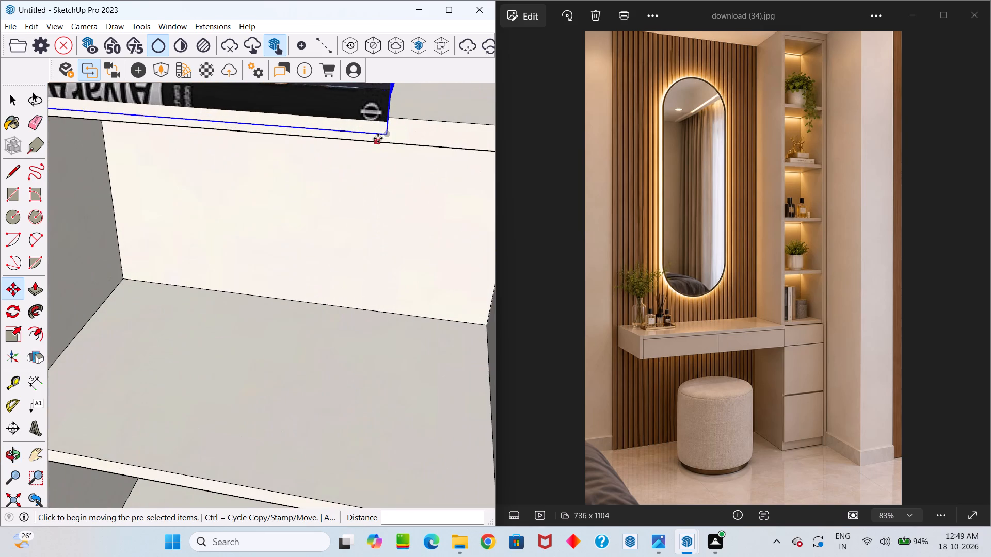
click(382, 135)
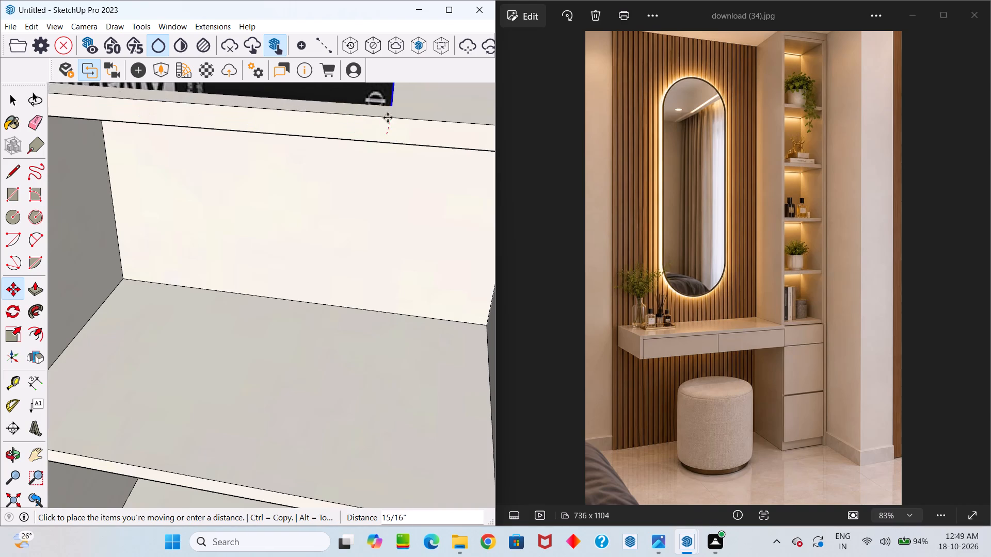
click(388, 117)
scroll(405, 154, down, 12)
middle_drag(398, 216, 238, 237)
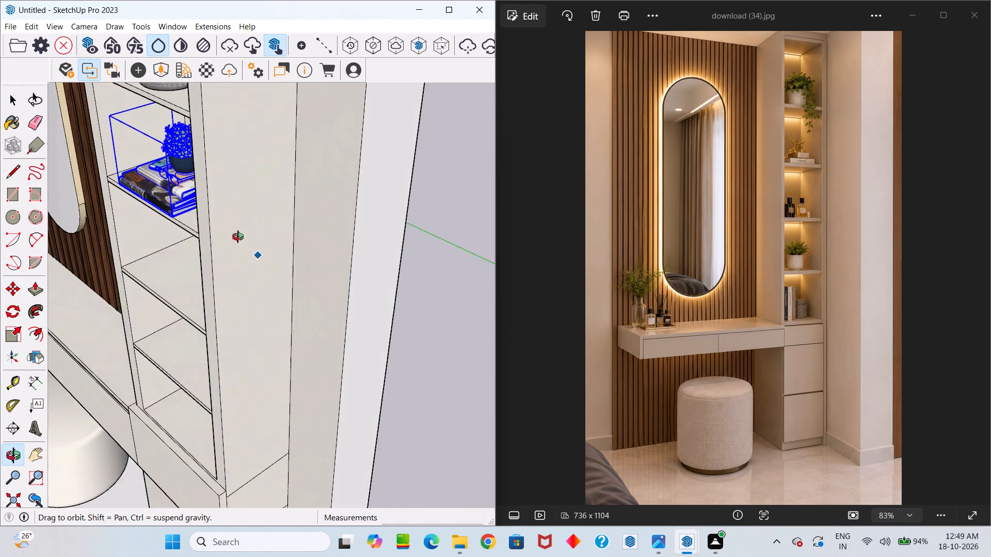
Move the books-and-plant set slightly inward from the second shelf's front edge, by its front bottom corner.
middle_drag(238, 237, 245, 245)
scroll(198, 235, up, 16)
scroll(171, 232, up, 5)
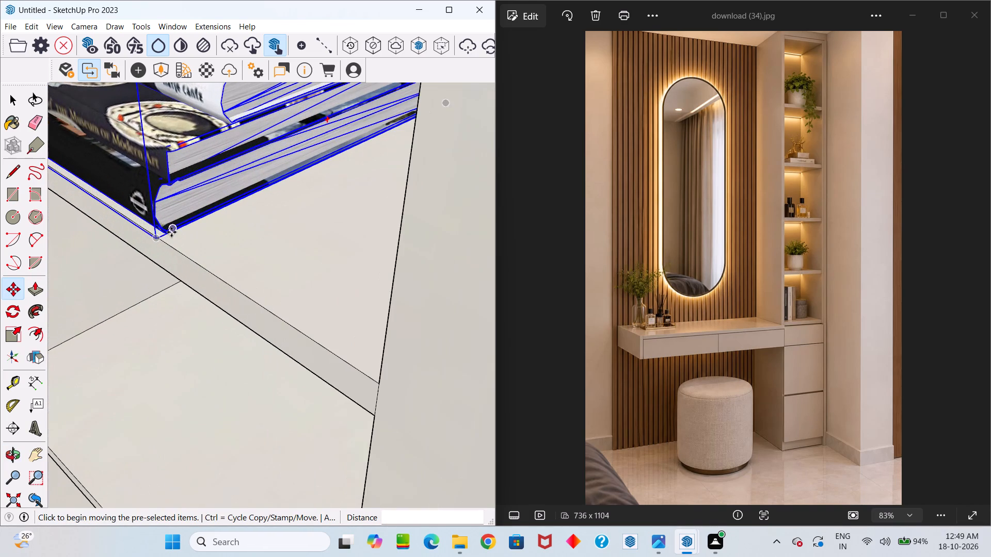
click(157, 240)
click(181, 235)
scroll(261, 251, down, 8)
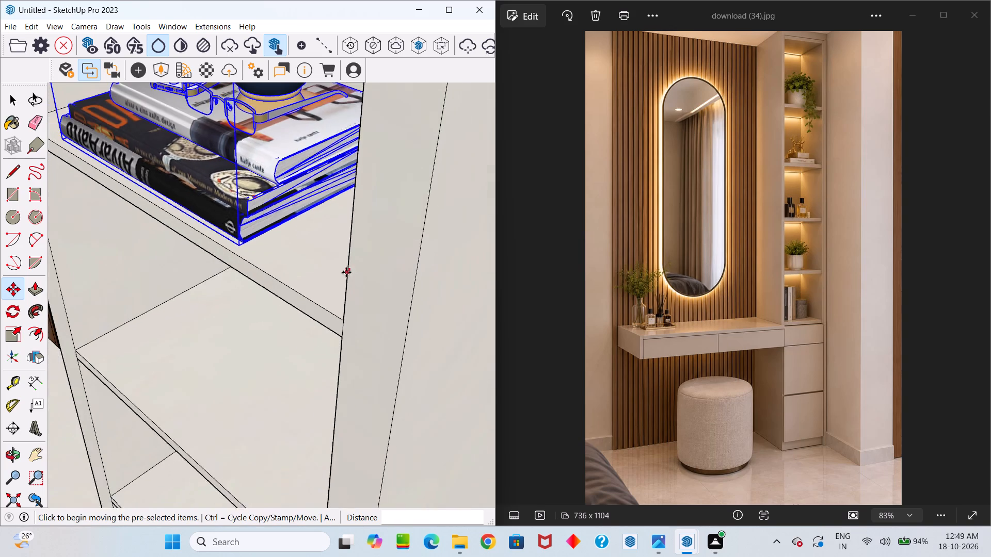
scroll(346, 272, down, 2)
key(space)
Stretch the books-and-plant set along its width to a scale of about 1.14, keeping its height factor at 1.00.
middle_drag(314, 272, 610, 280)
scroll(375, 269, down, 7)
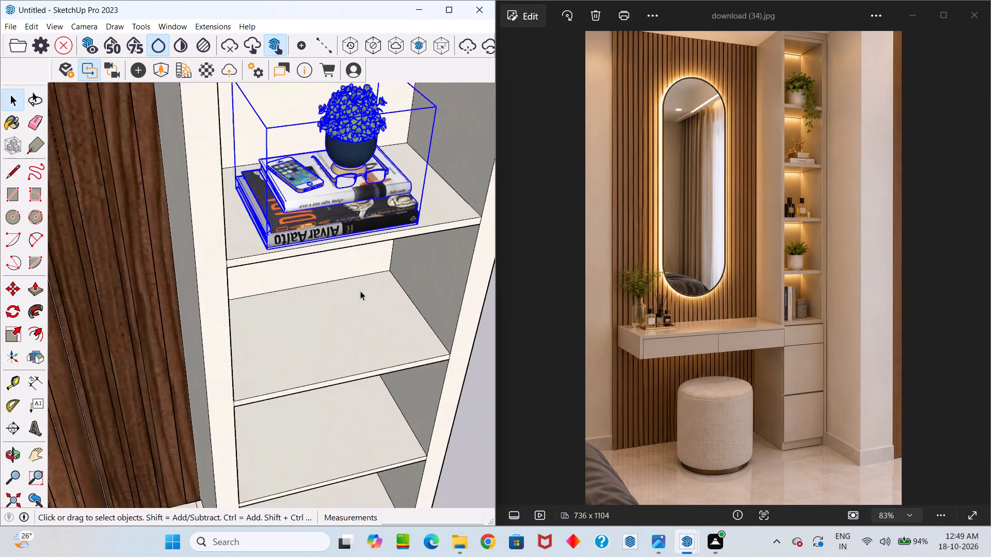
middle_drag(364, 288, 256, 214)
key(s)
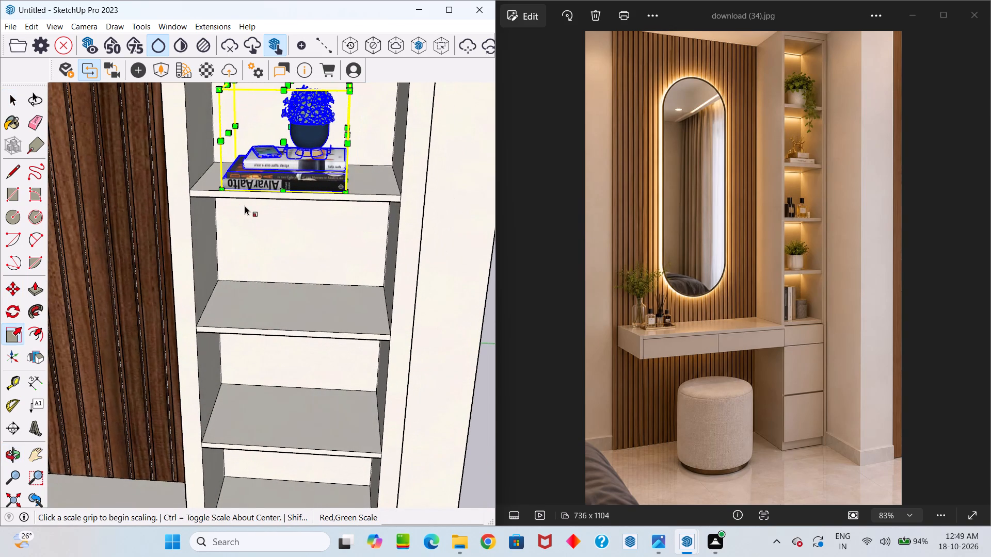
scroll(257, 188, down, 5)
middle_drag(295, 142, 286, 104)
scroll(269, 126, up, 3)
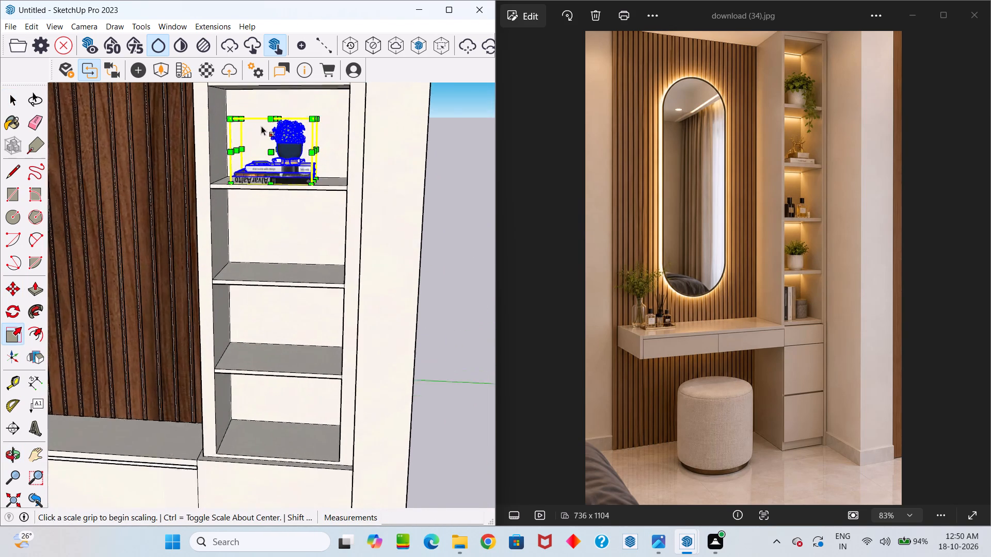
click(331, 116)
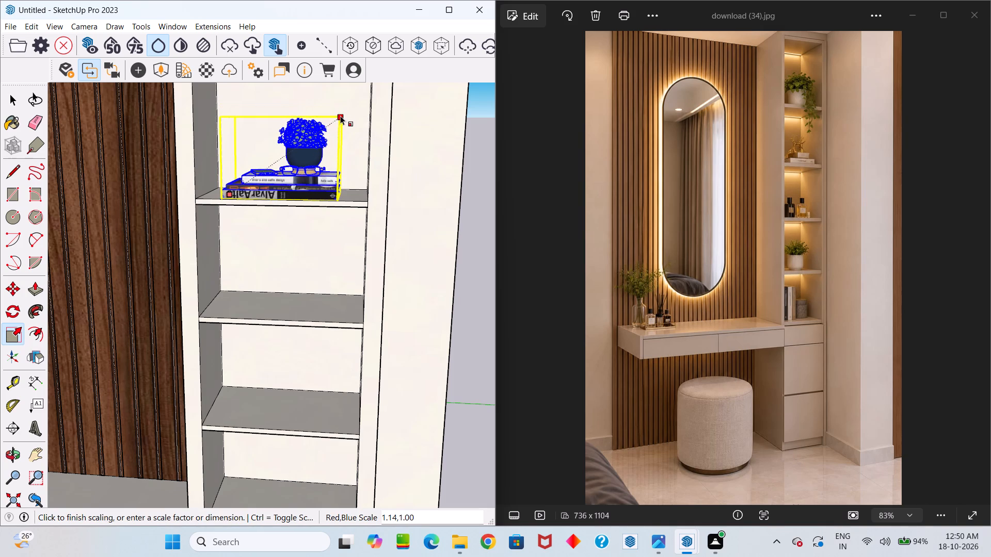
click(340, 116)
Scale the books-and-plant set uniformly to about 0.96 from its front bottom corner on the second shelf.
middle_drag(280, 192, 337, 336)
scroll(228, 315, up, 2)
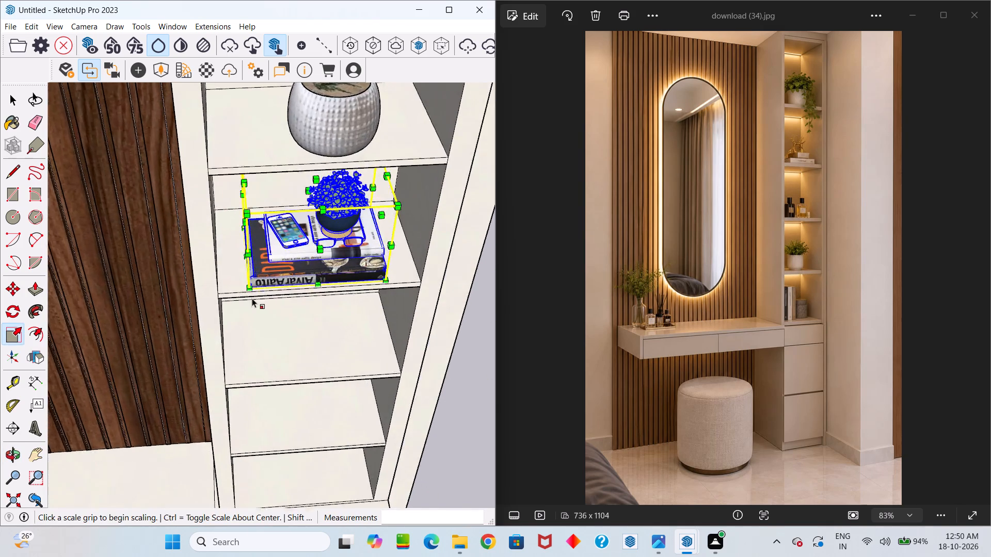
scroll(252, 298, up, 2)
click(254, 281)
click(258, 275)
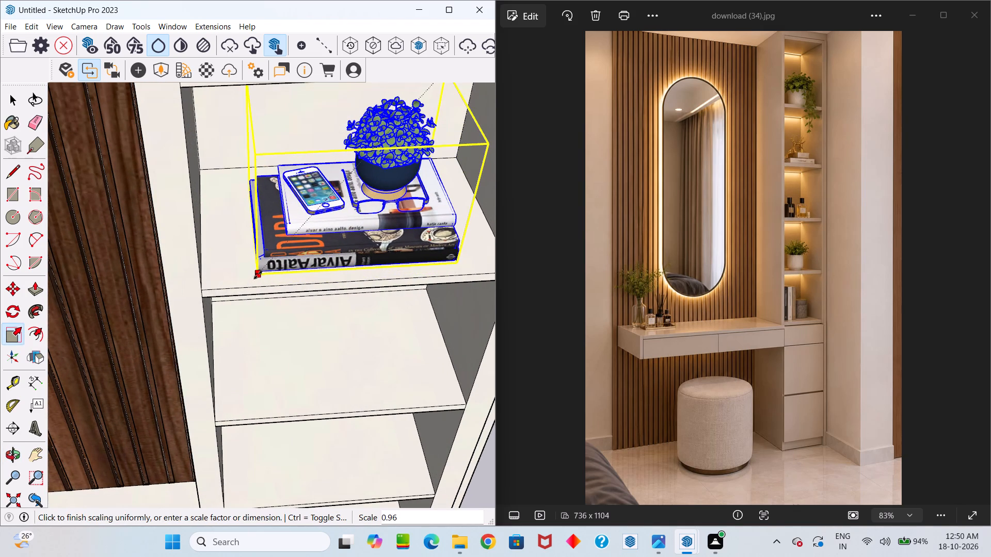
key(space)
click(248, 267)
Examine the decorated shelving and the whole vanity wall from the front against the reference photo.
scroll(247, 269, down, 6)
middle_drag(314, 291, 235, 205)
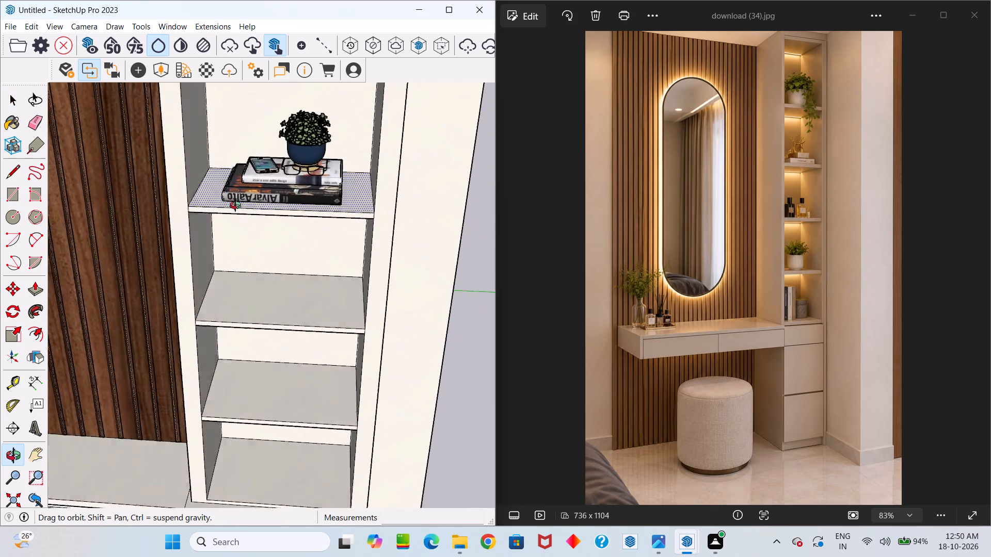
middle_drag(235, 205, 234, 227)
scroll(264, 255, down, 6)
click(281, 297)
scroll(290, 279, down, 7)
middle_drag(311, 263, 322, 252)
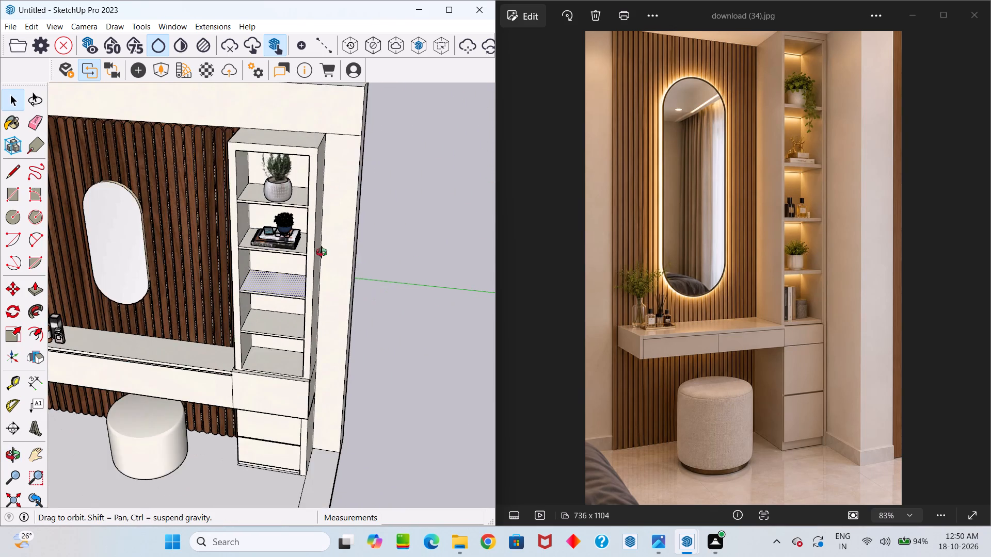
middle_drag(322, 252, 308, 158)
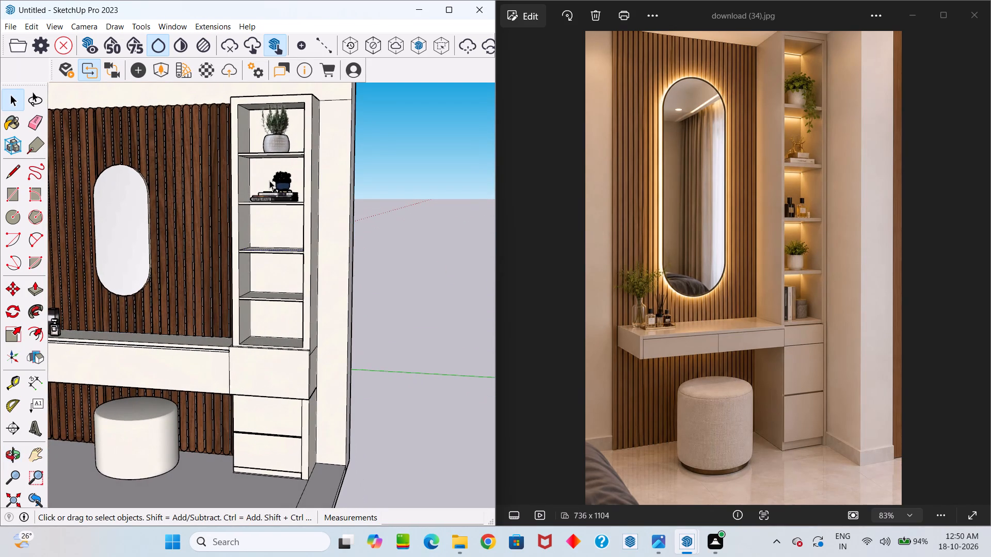
scroll(270, 180, down, 3)
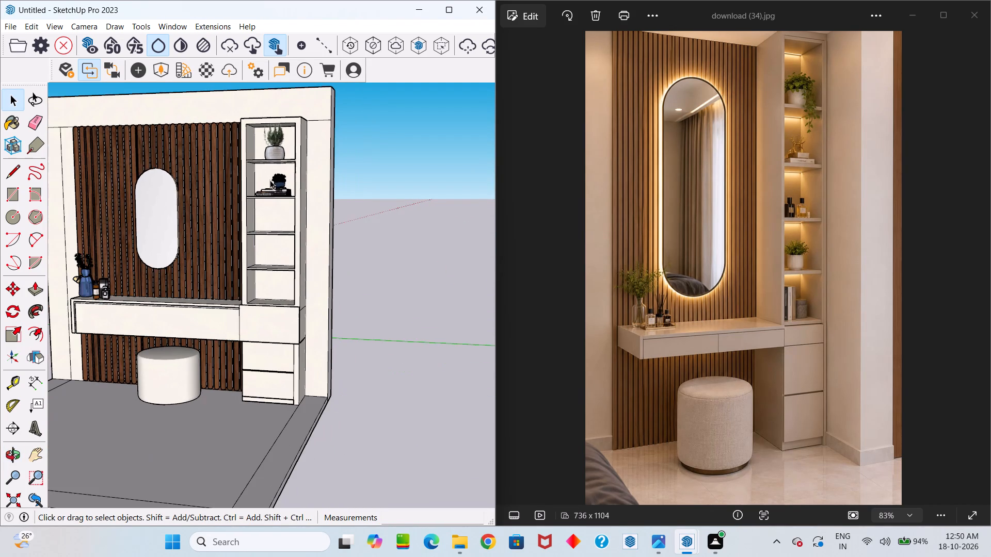
scroll(282, 187, down, 1)
middle_drag(290, 191, 322, 215)
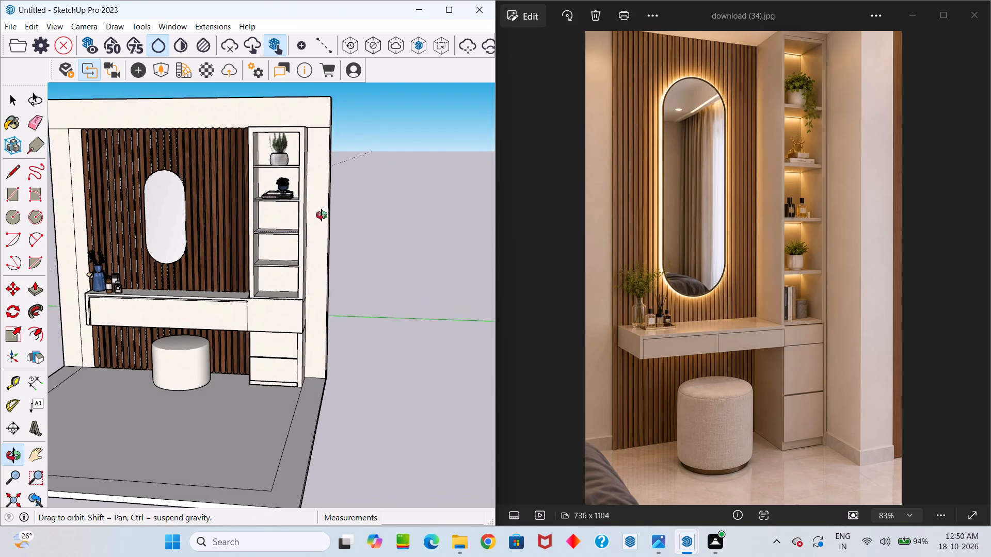
middle_drag(322, 215, 325, 230)
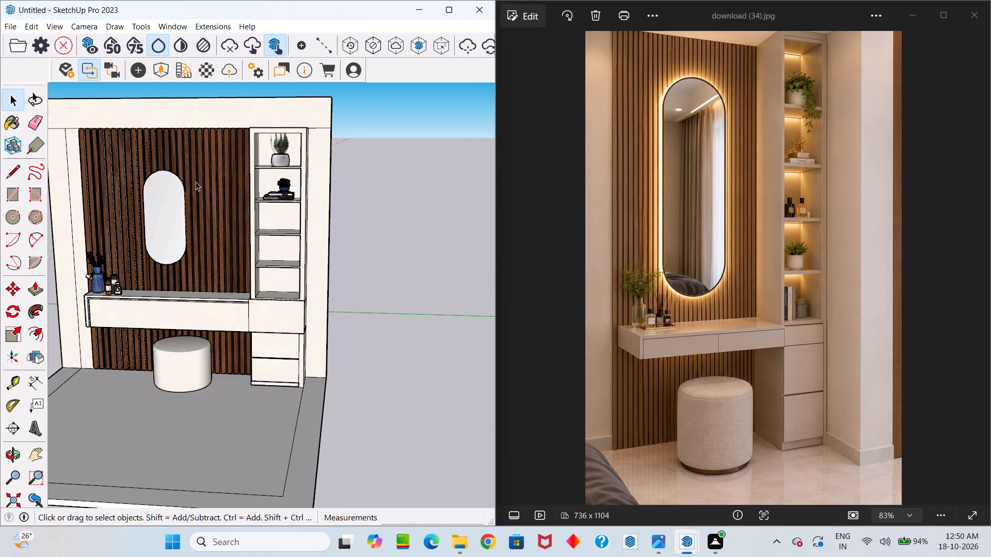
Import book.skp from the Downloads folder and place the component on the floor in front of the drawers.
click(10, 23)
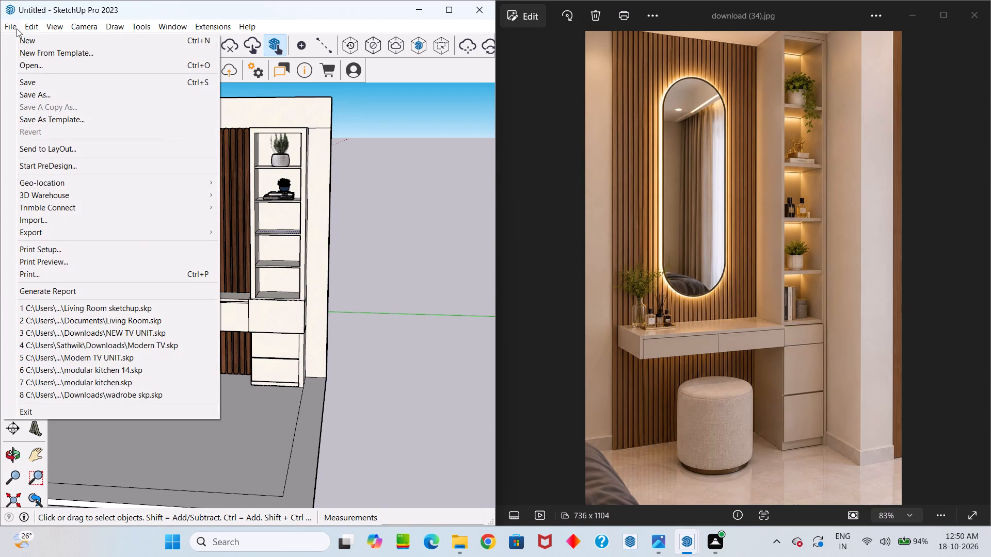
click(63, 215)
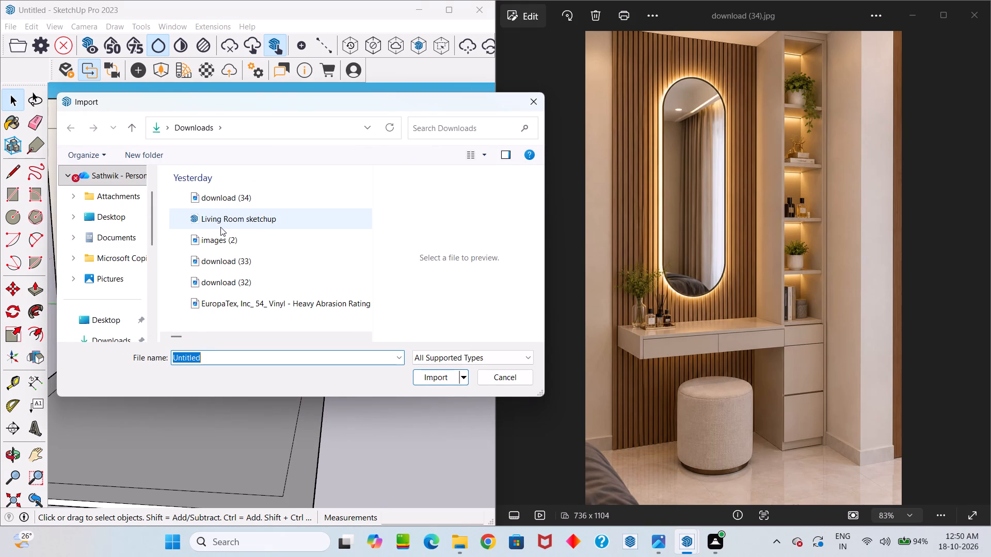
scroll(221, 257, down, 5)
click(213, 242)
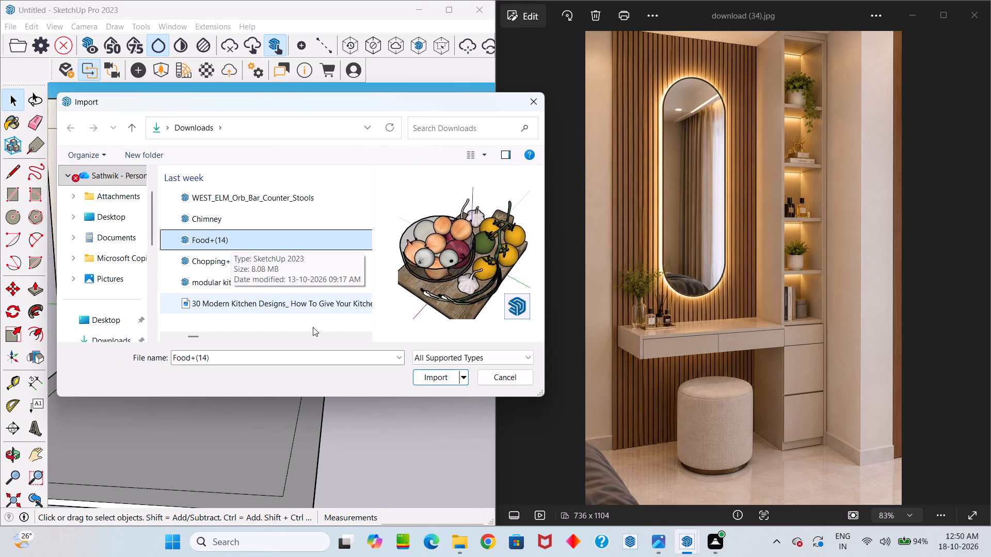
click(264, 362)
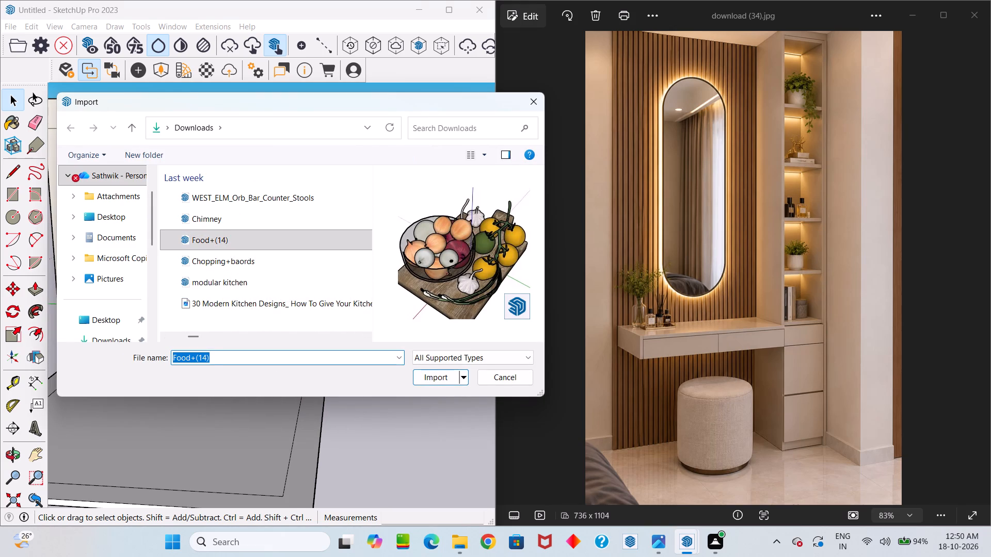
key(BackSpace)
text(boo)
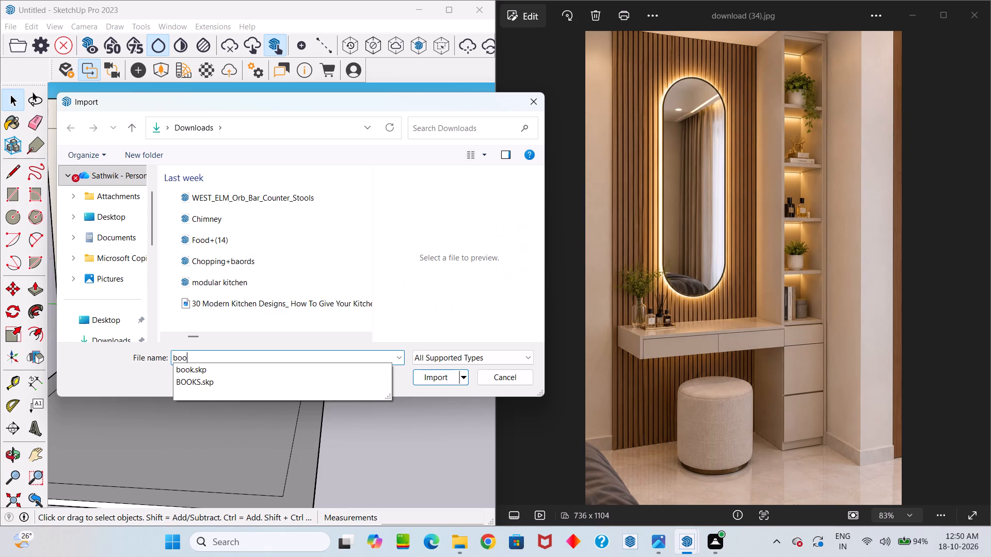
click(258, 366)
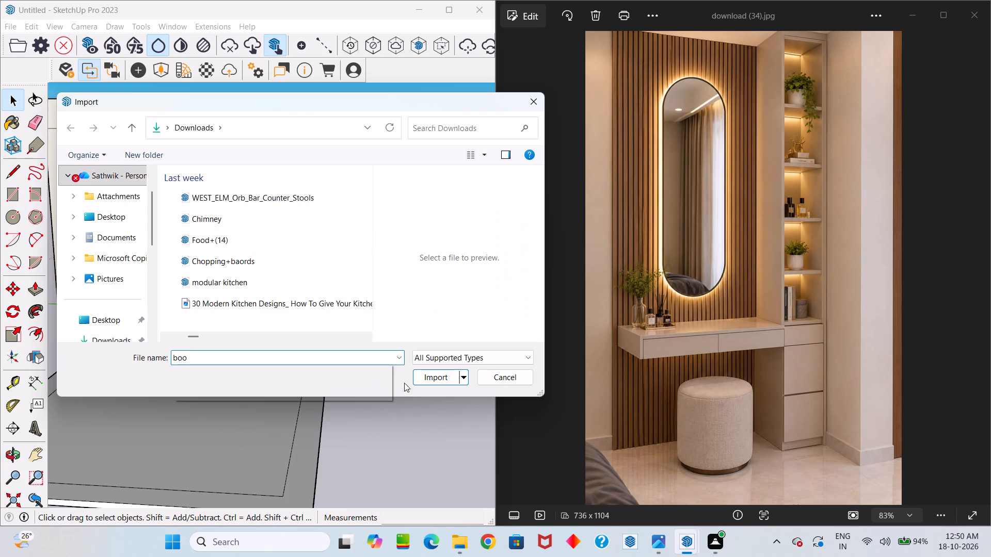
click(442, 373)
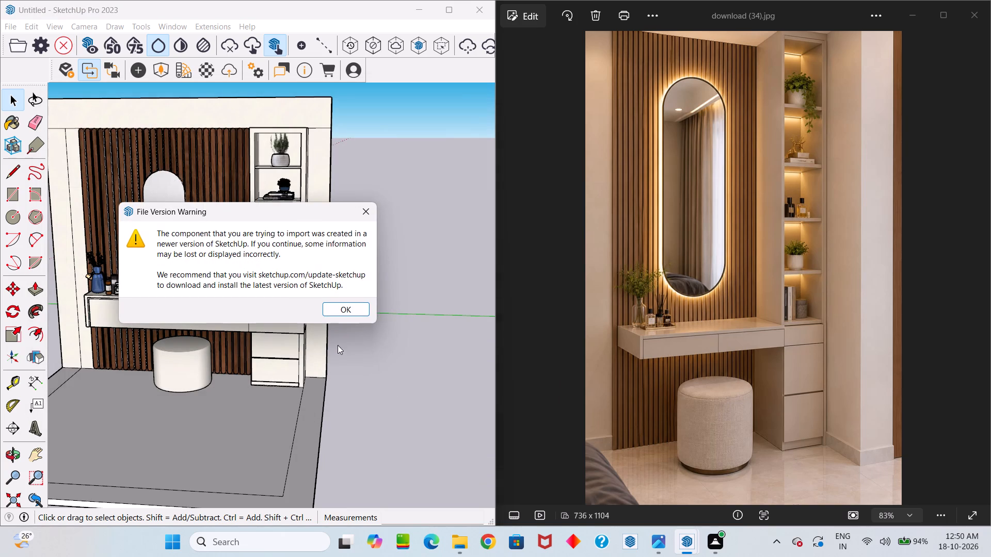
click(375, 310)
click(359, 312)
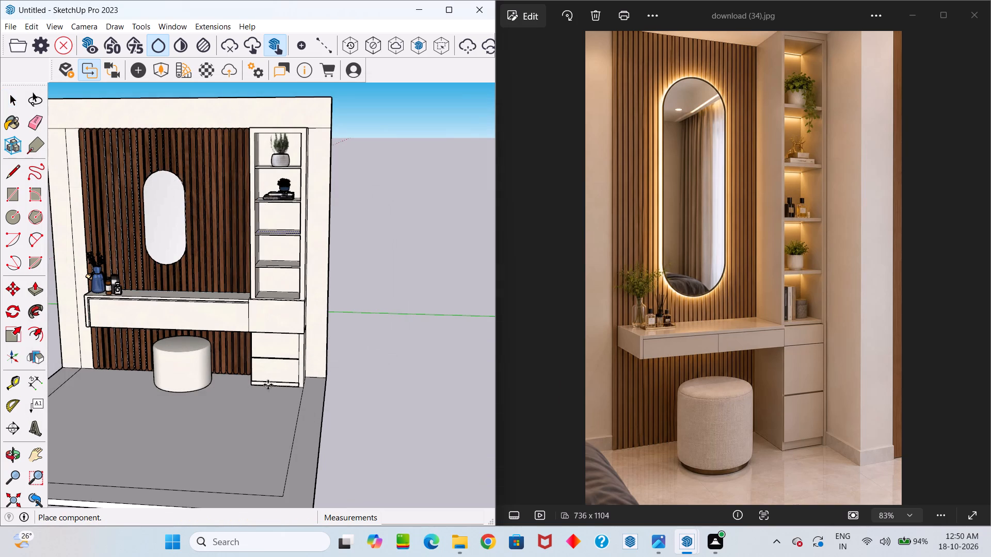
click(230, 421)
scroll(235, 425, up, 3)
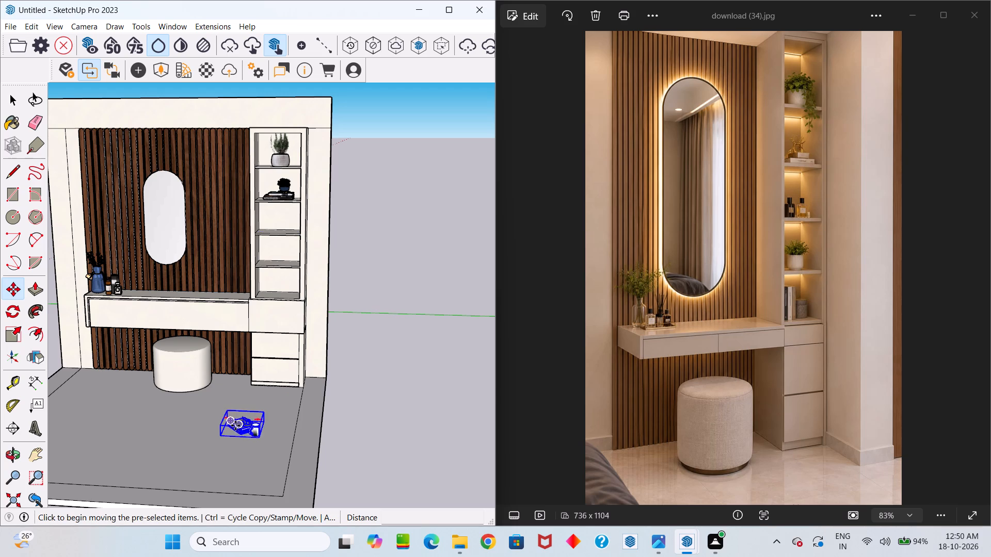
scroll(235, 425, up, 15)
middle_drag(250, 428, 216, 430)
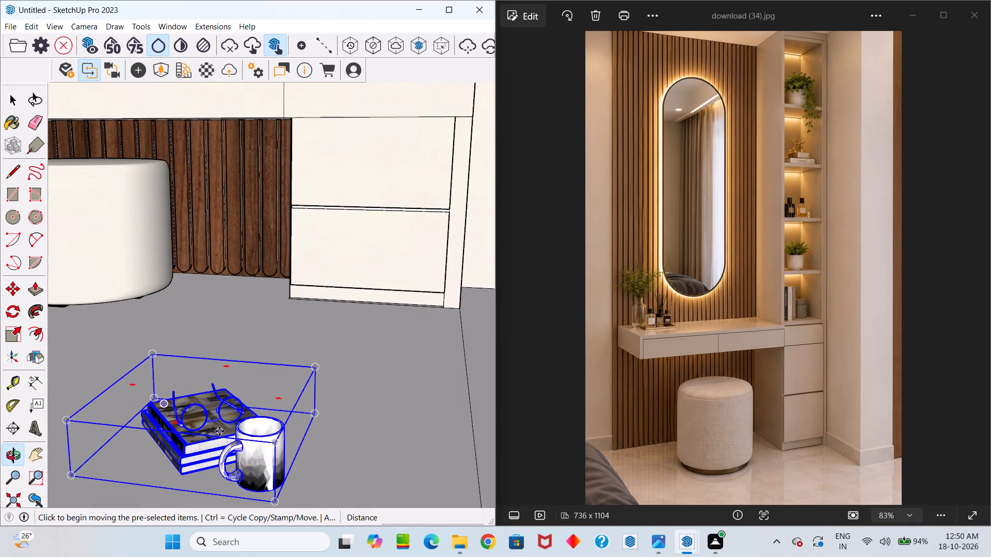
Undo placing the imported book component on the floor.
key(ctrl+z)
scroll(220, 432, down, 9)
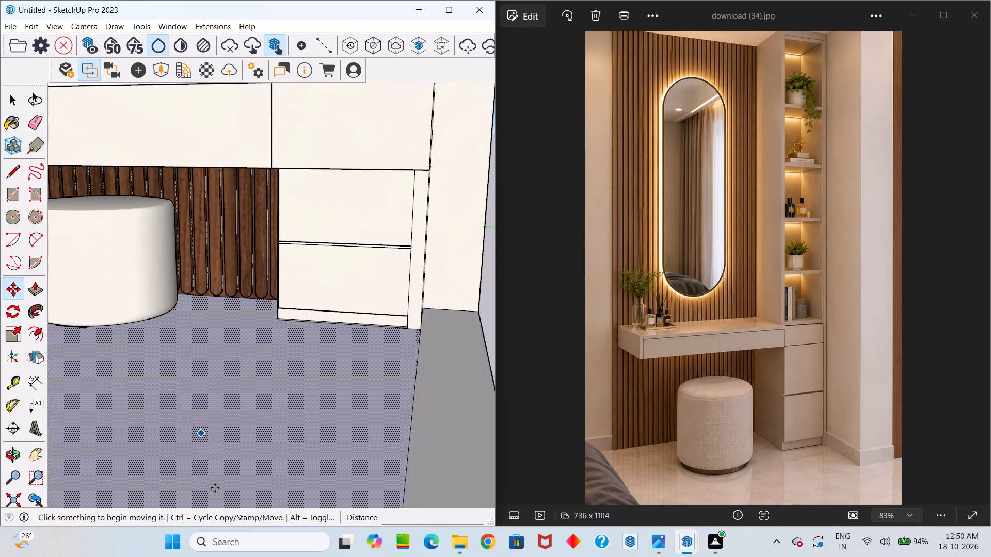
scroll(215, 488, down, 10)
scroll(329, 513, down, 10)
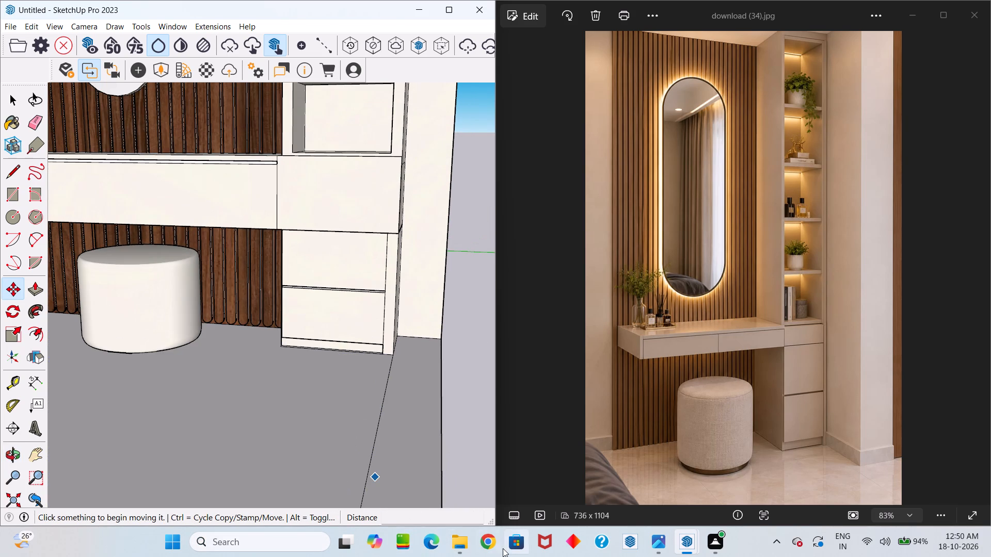
Switch to File Explorer and look through the Downloads folder for accessory models for the shelves.
click(468, 543)
scroll(449, 343, down, 3)
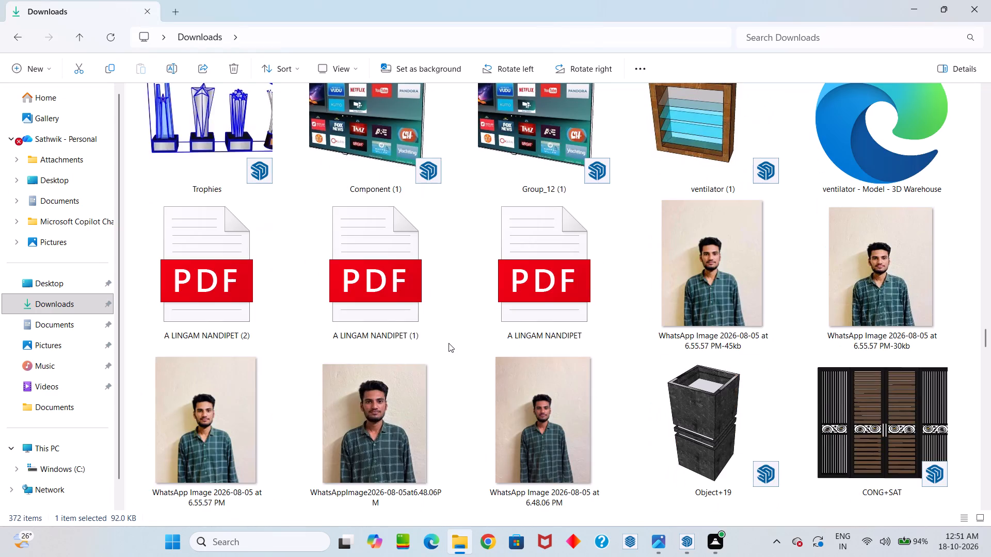
scroll(449, 343, up, 4)
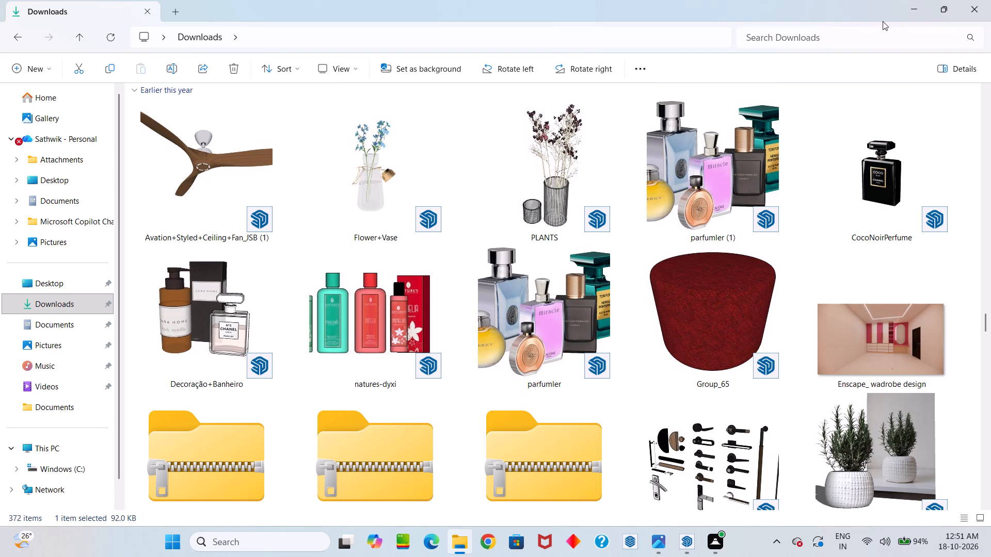
click(913, 10)
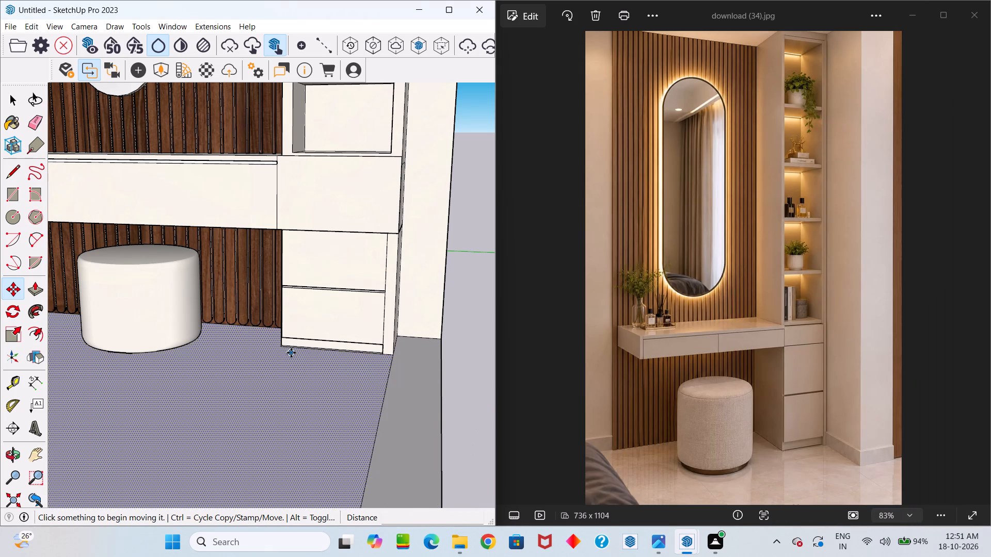
Import CocoNoirPerfume.skp from the Downloads folder and place the bottle on the floor in front of the stool and drawers.
key(space)
scroll(287, 360, down, 11)
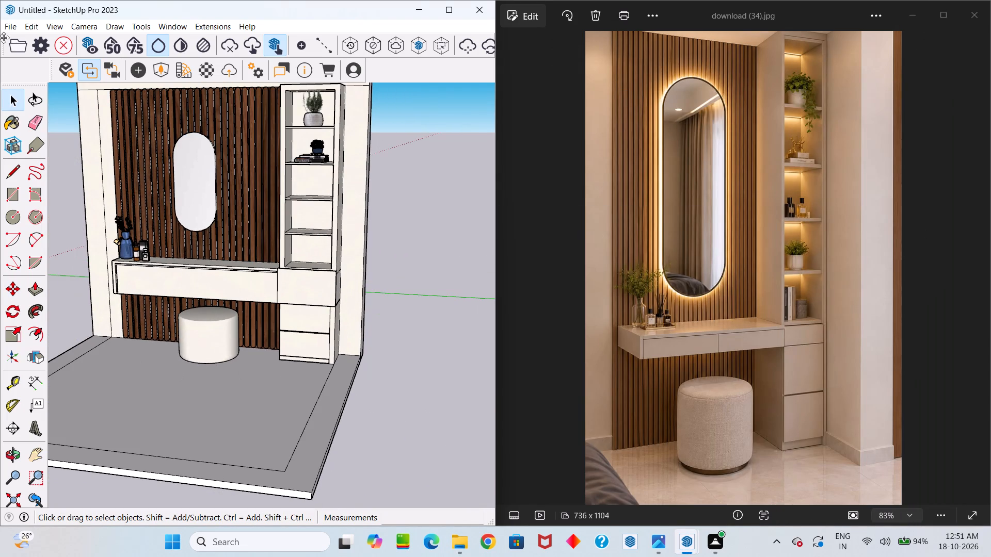
click(11, 25)
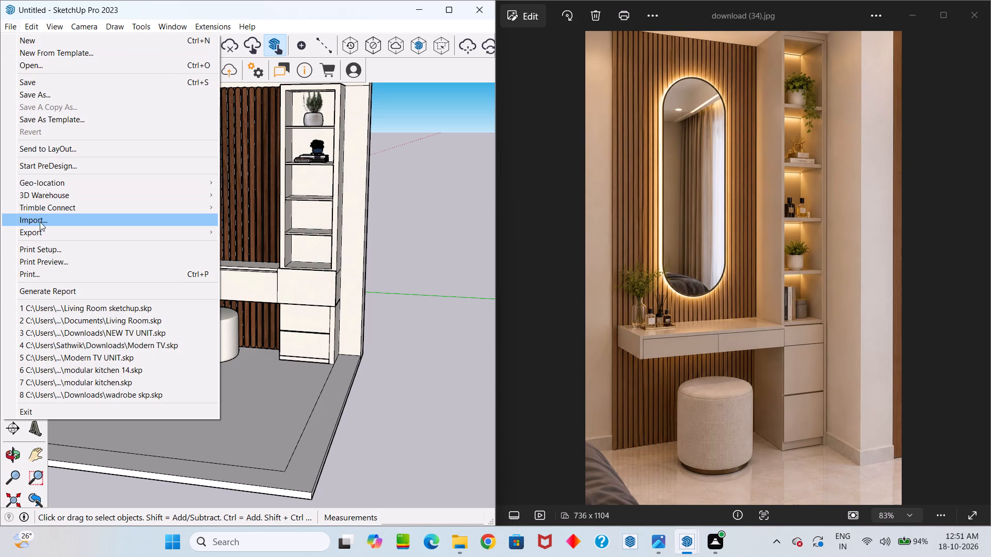
click(40, 218)
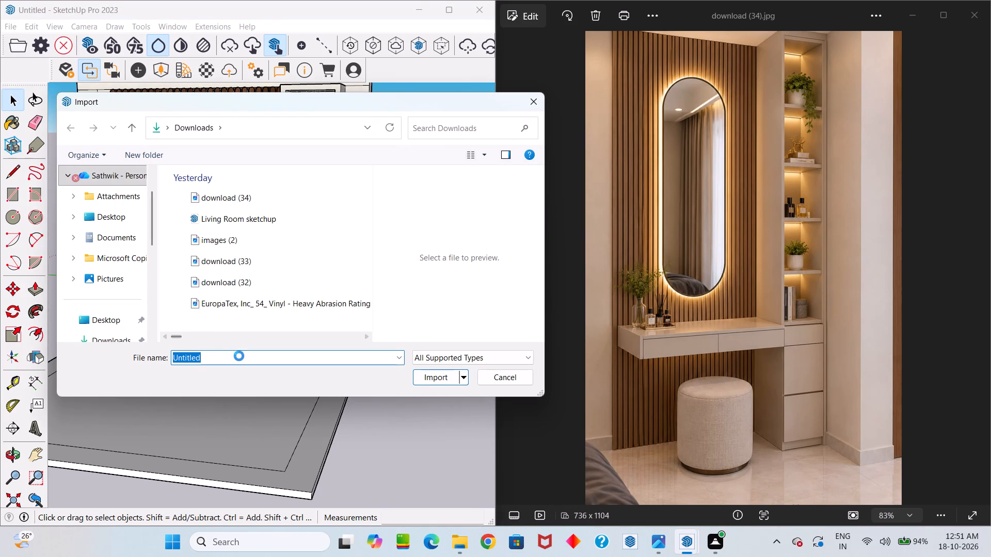
key(BackSpace)
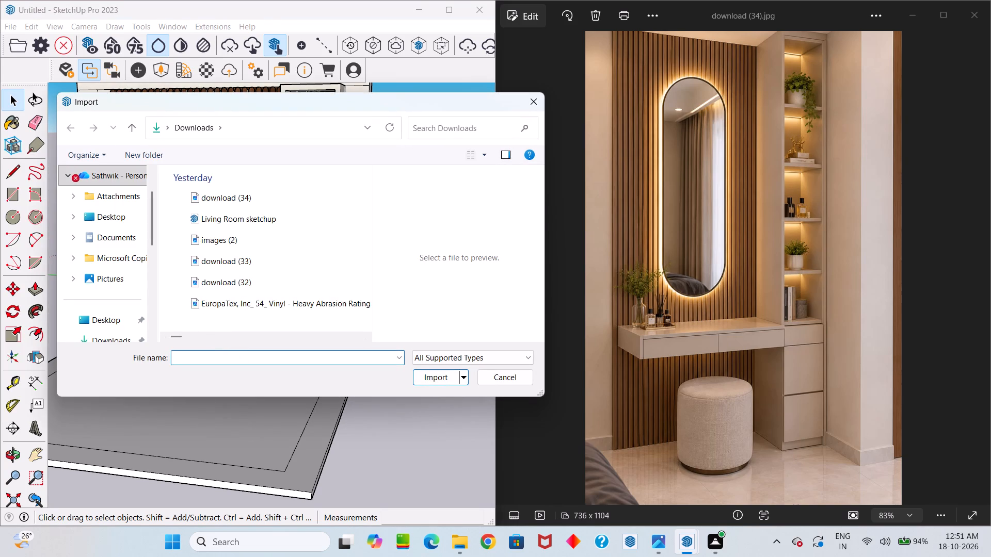
text(co)
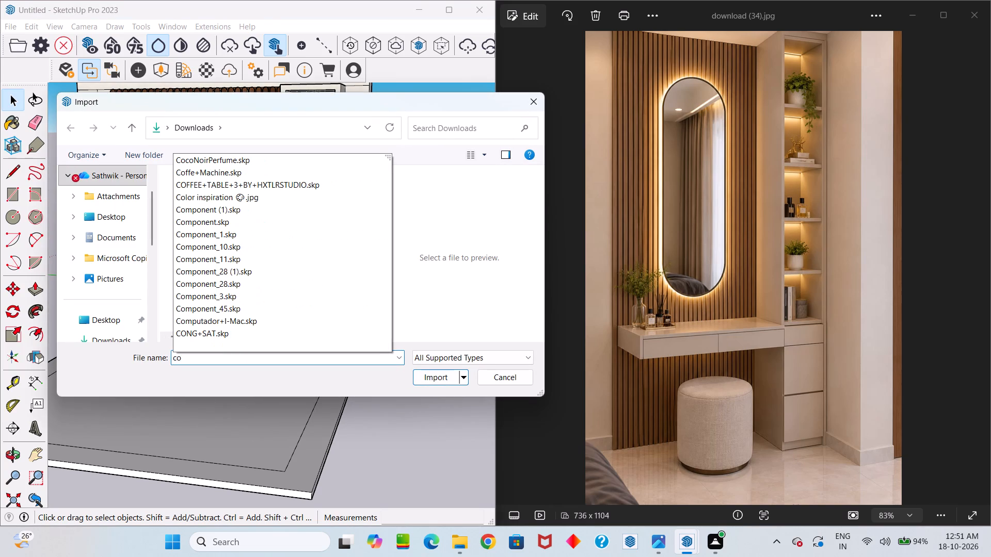
text(co)
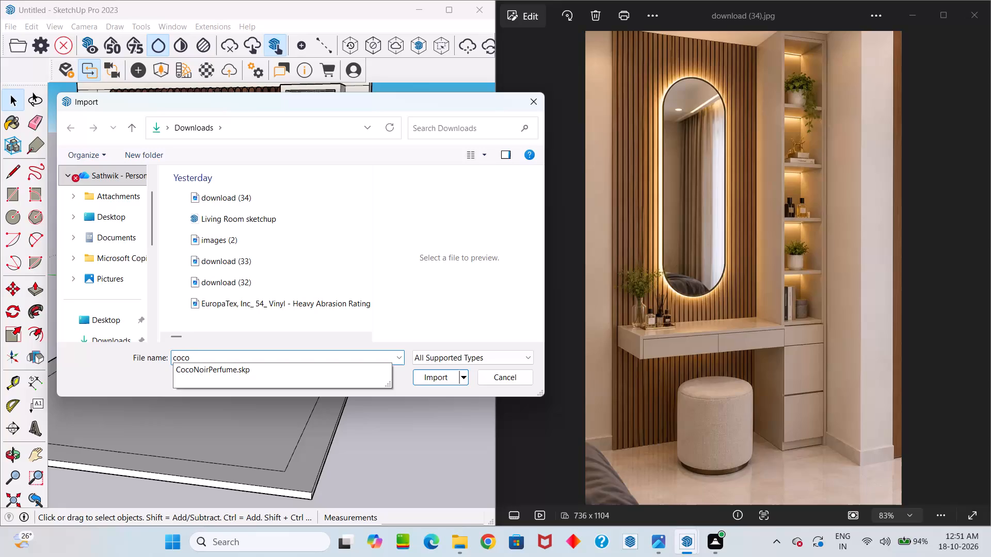
click(243, 369)
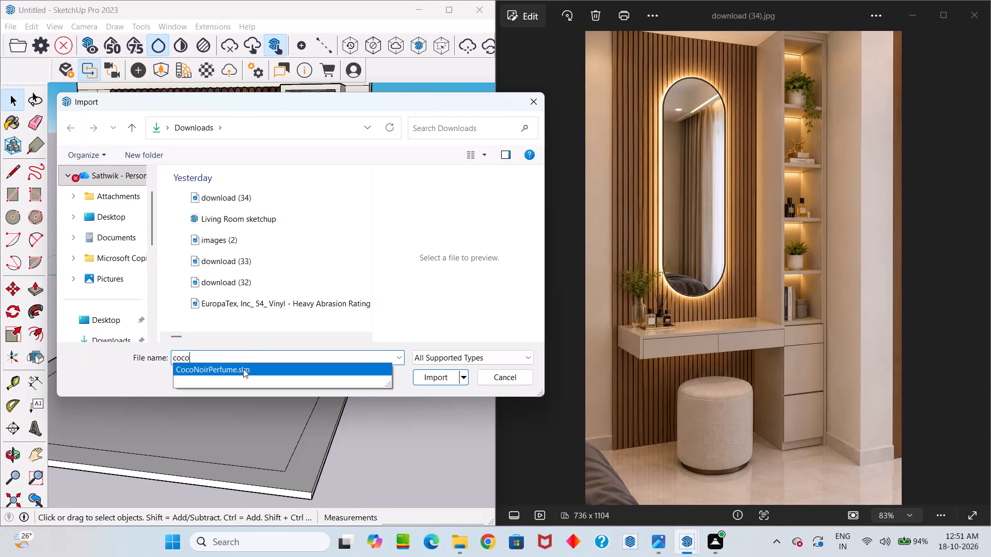
click(432, 377)
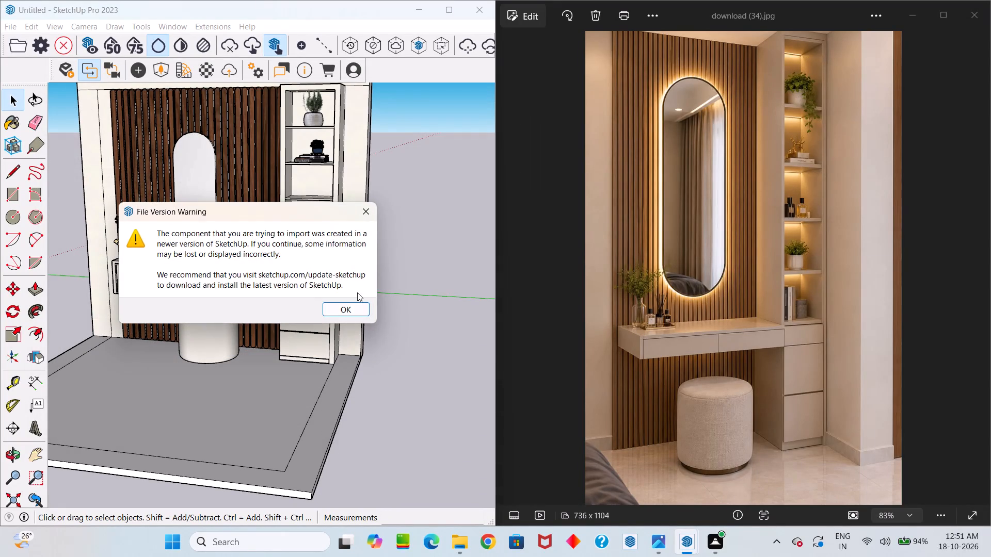
click(364, 311)
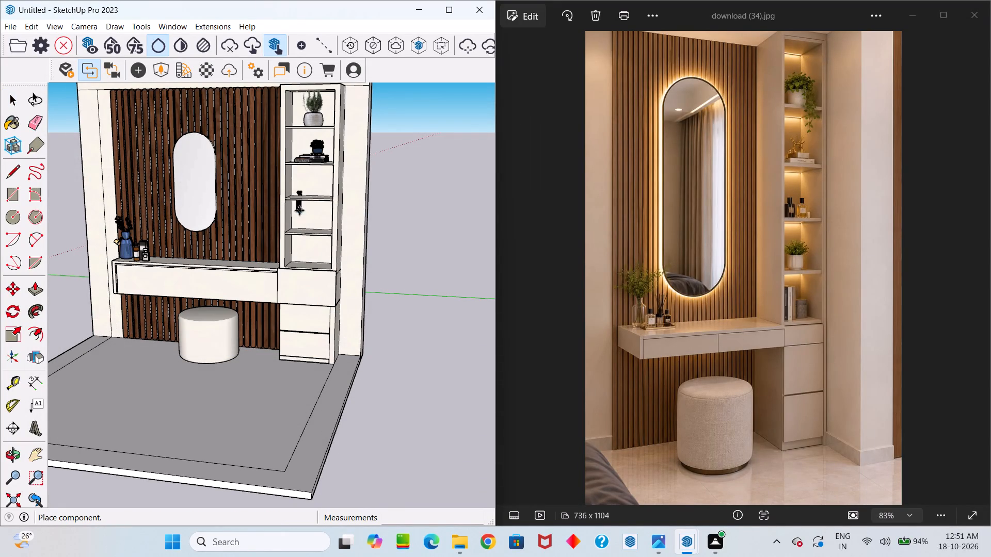
click(259, 379)
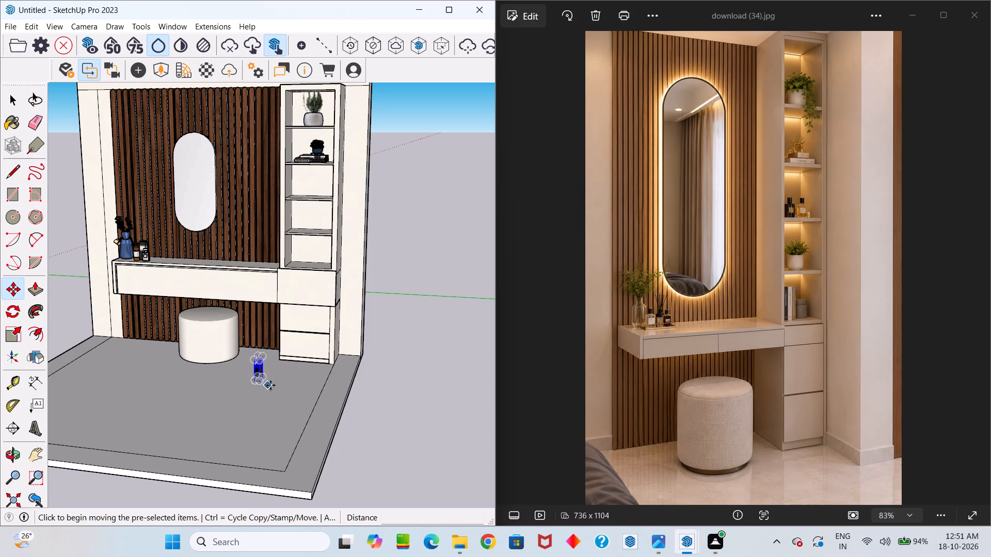
Rotate the perfume bottle 90 degrees on the floor plane so its label faces the front.
key(q)
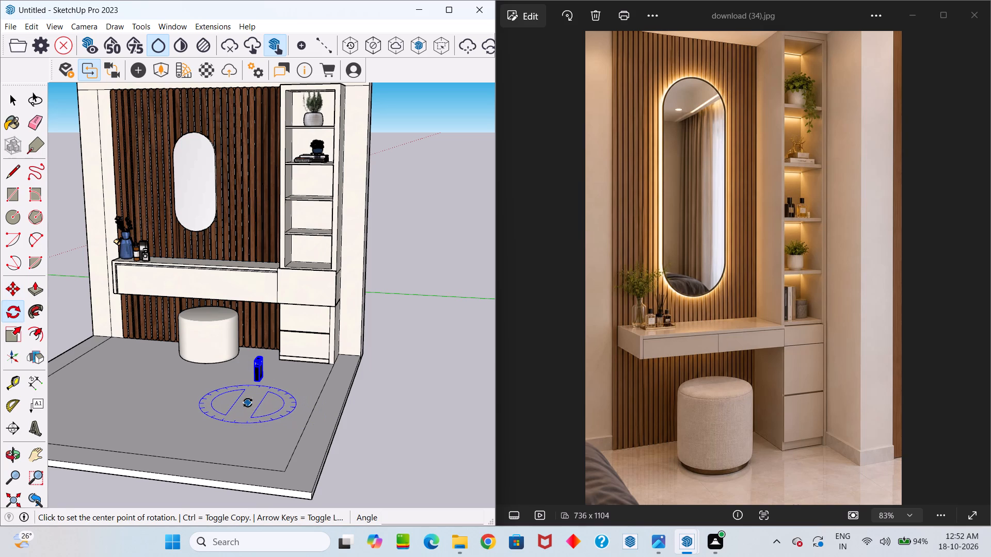
click(248, 403)
click(275, 404)
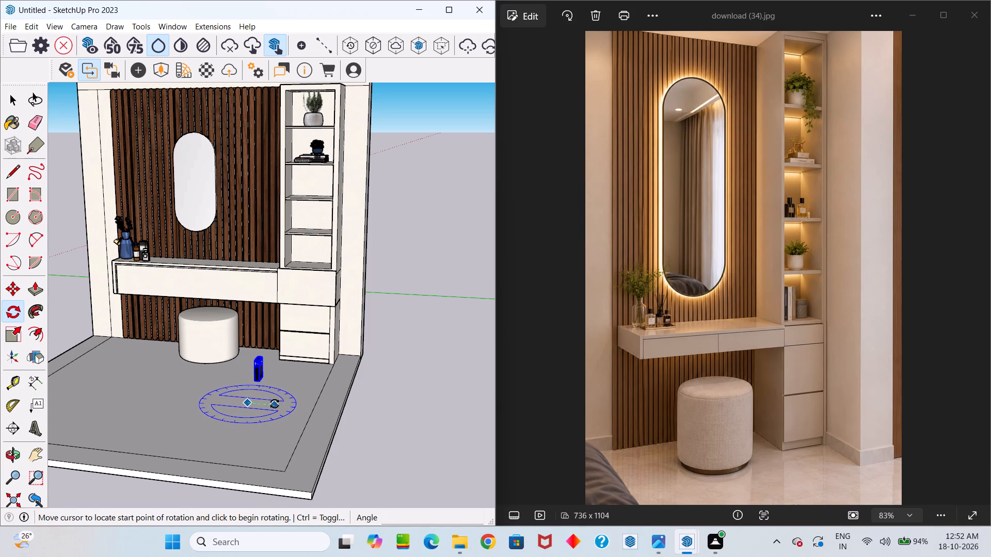
click(269, 369)
key(space)
Move the perfume bottle from the floor onto the shelf directly below the books-and-plant set.
scroll(174, 430, up, 4)
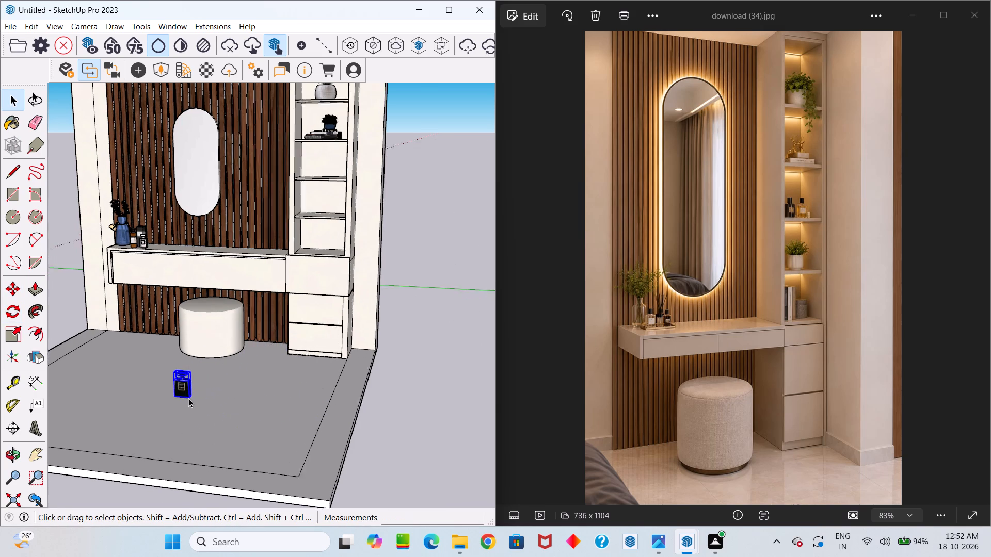
key(m)
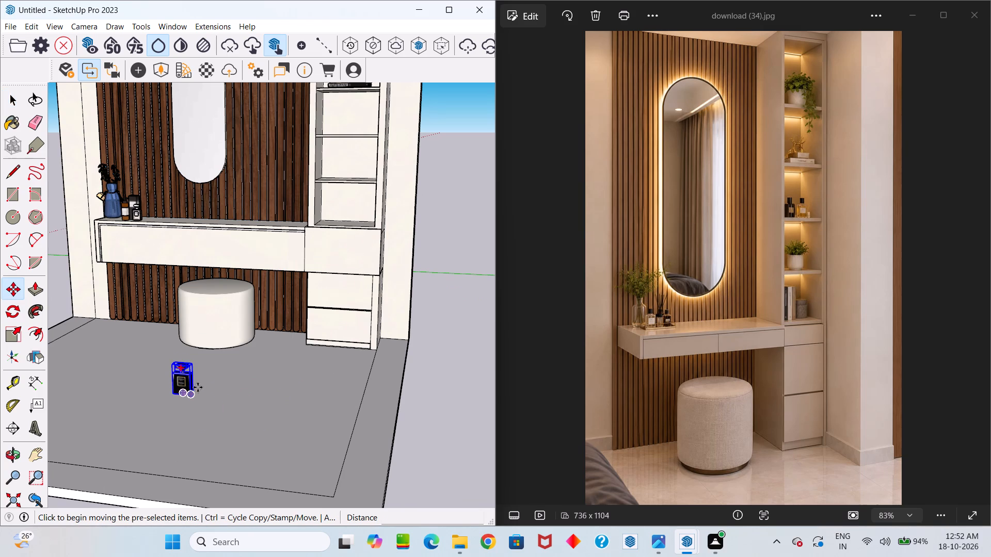
click(194, 395)
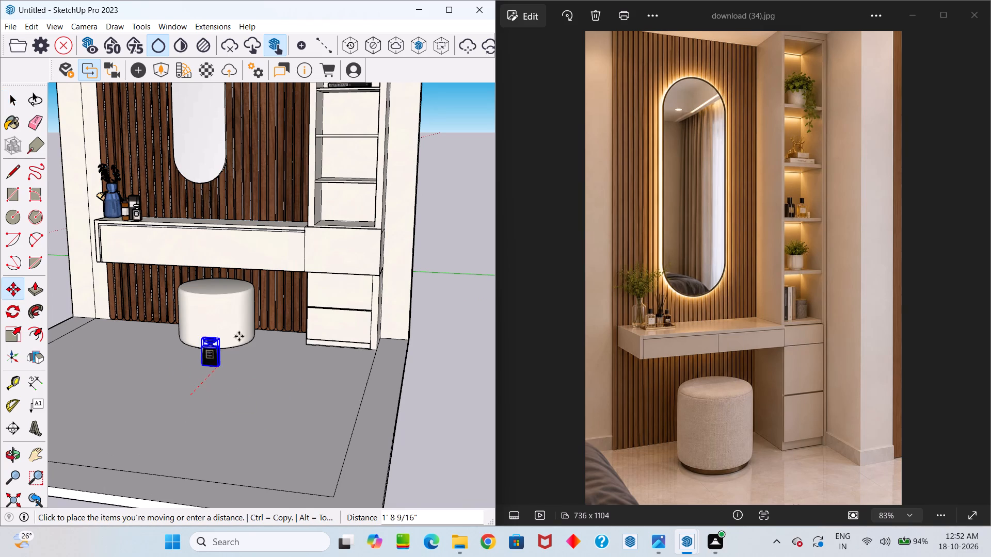
middle_drag(339, 138, 328, 231)
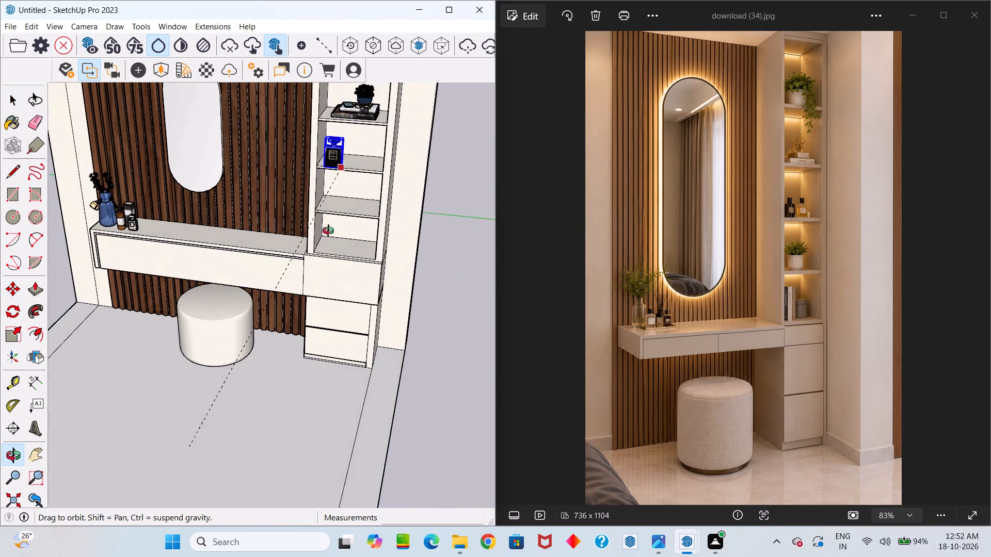
middle_drag(328, 231, 313, 285)
scroll(325, 222, up, 6)
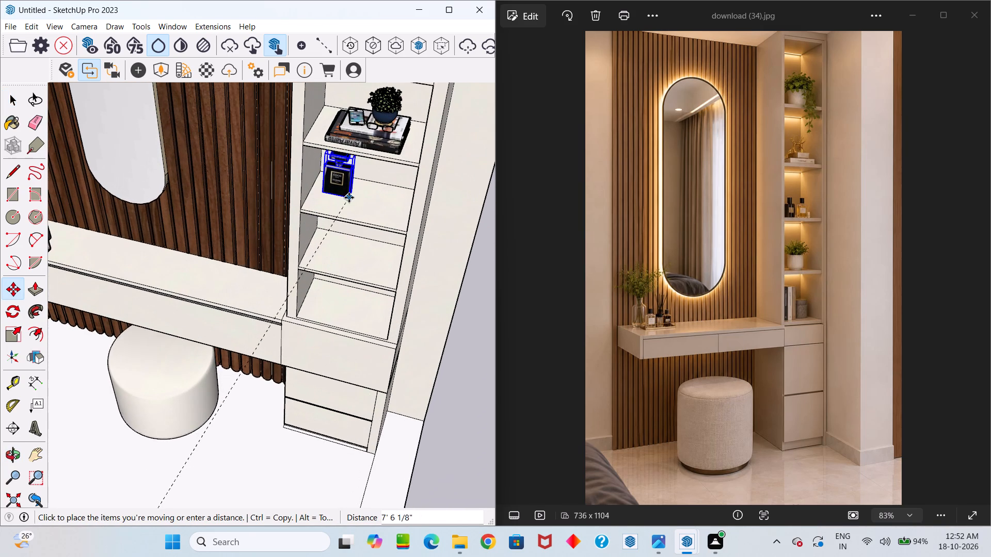
click(349, 198)
key(space)
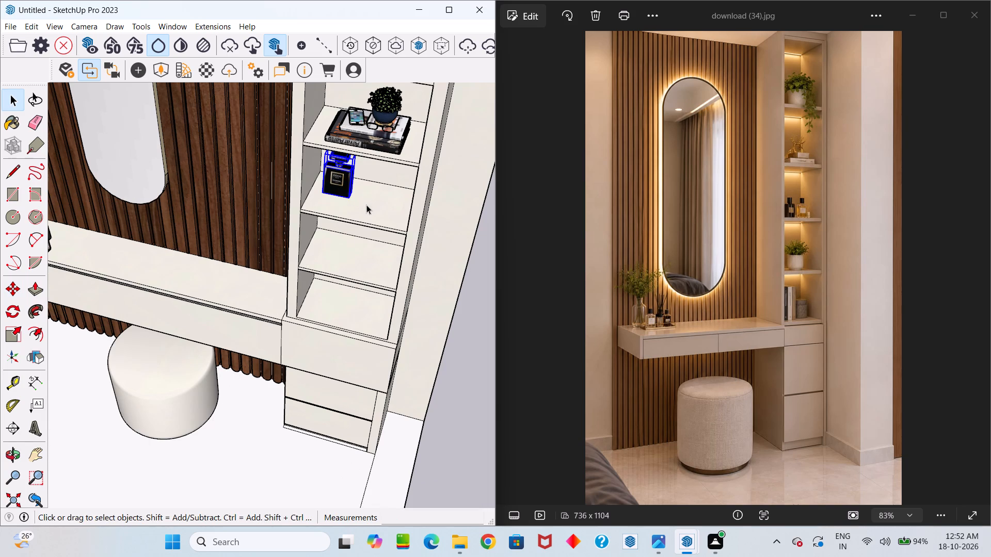
Move the perfume bottle about 1 7/16" deeper into the shelf along the red axis.
middle_drag(366, 205, 383, 141)
click(383, 141)
scroll(366, 108, up, 4)
scroll(323, 104, up, 6)
click(348, 122)
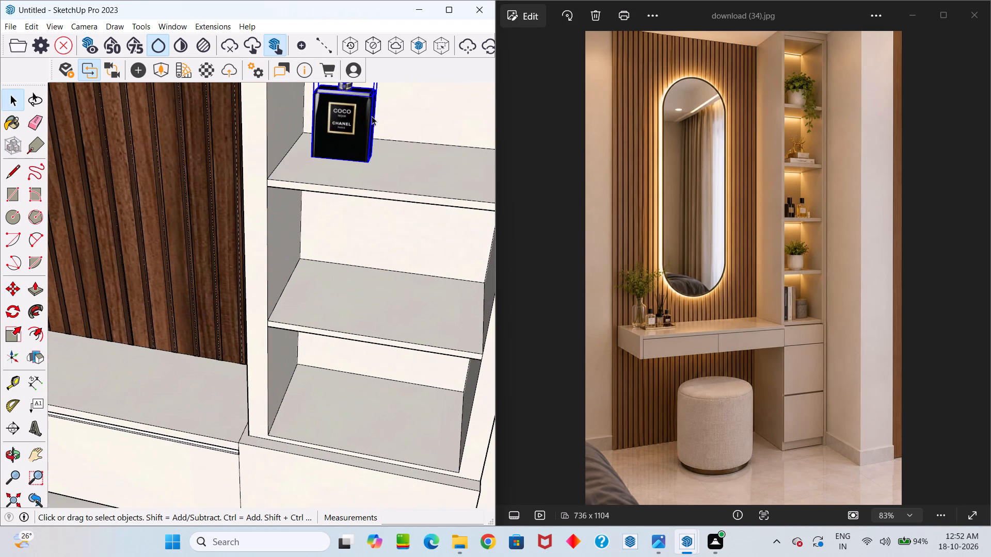
key(m)
click(370, 165)
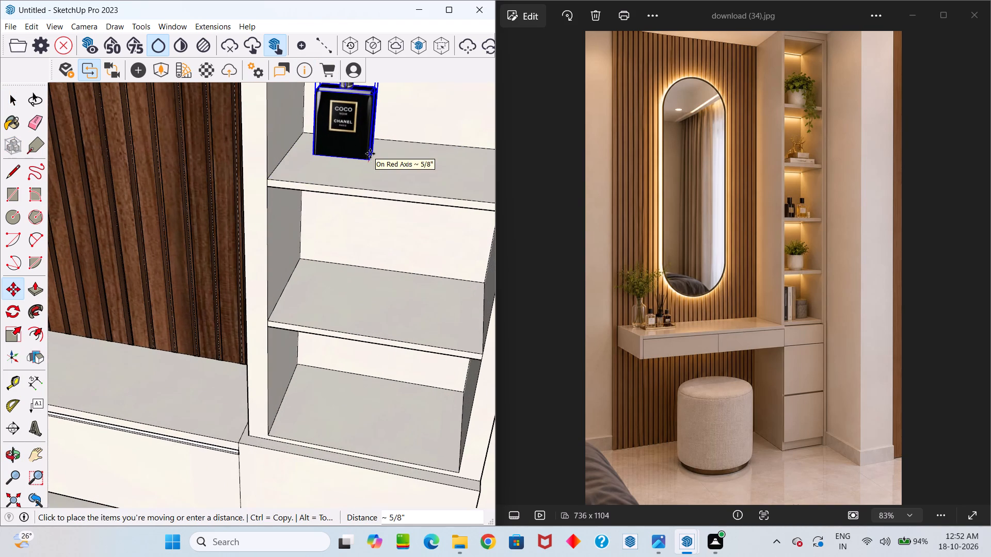
click(367, 155)
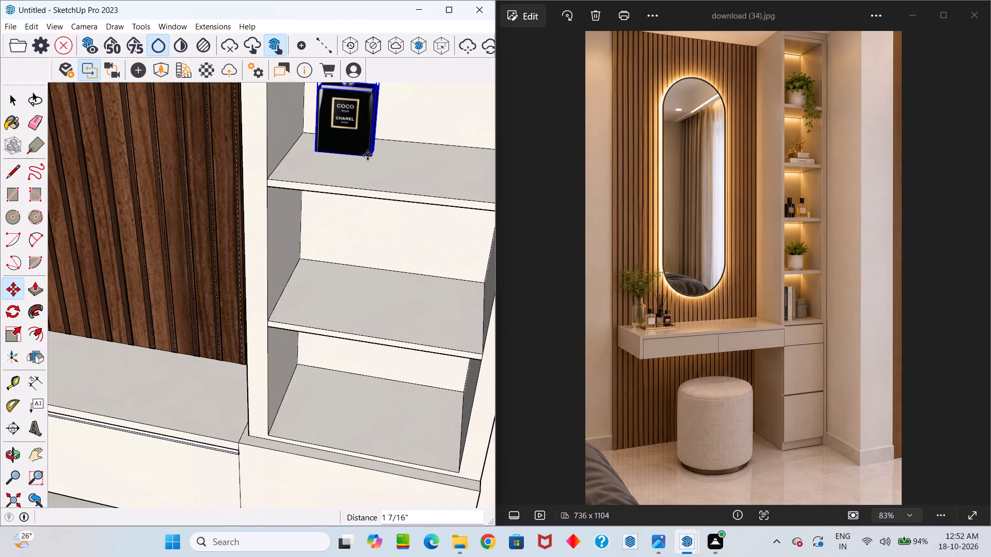
Copy the perfume bottle sideways along the same shelf to make a second bottle beside the first.
scroll(365, 158, up, 9)
middle_drag(366, 155, 231, 203)
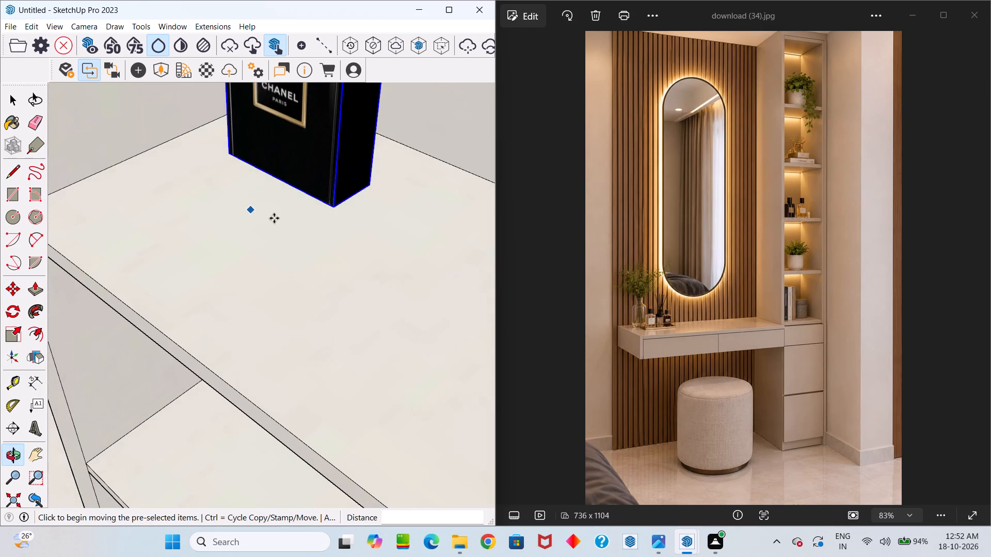
click(334, 209)
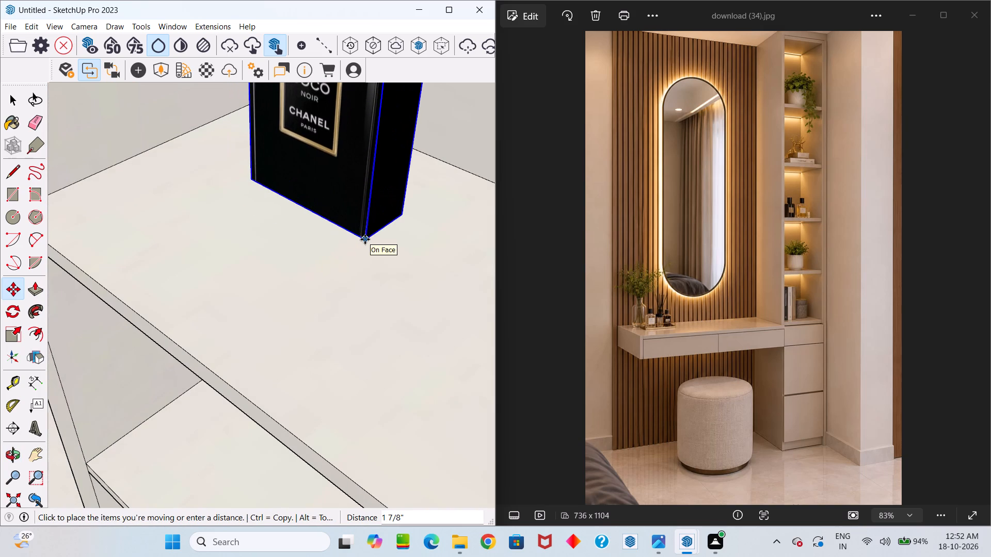
scroll(349, 283, down, 10)
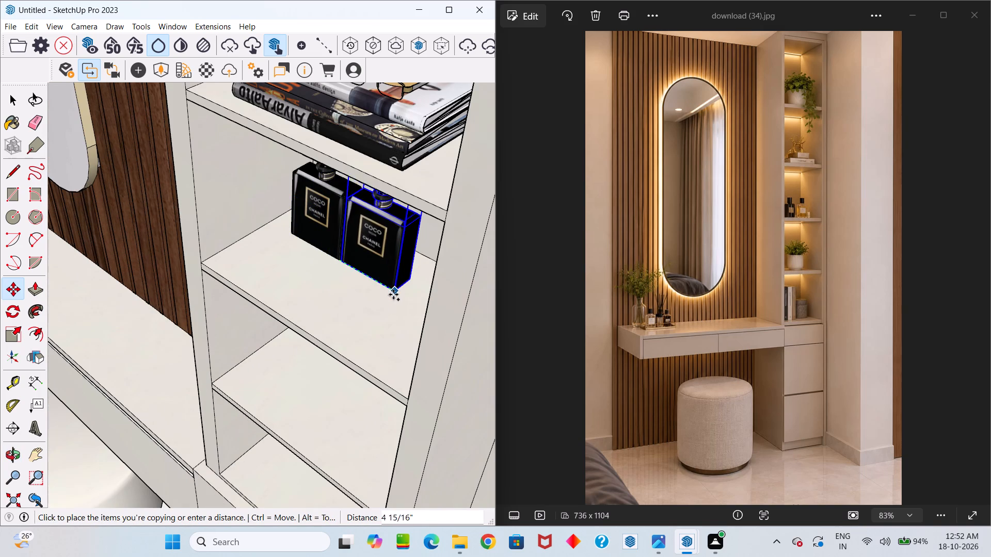
click(412, 302)
scroll(304, 325, down, 7)
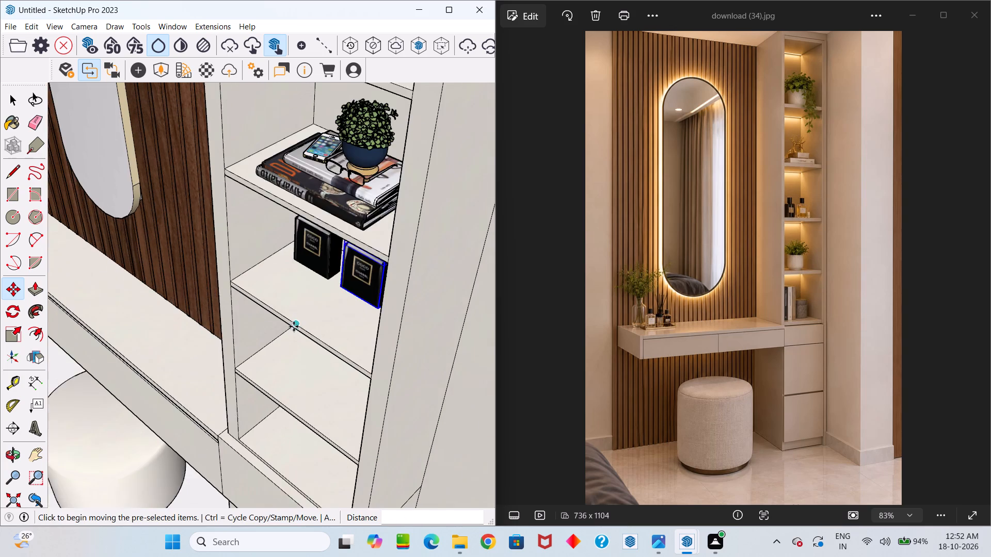
scroll(294, 326, down, 2)
middle_drag(294, 329, 407, 329)
key(space)
Select both perfume bottles and move them together about 2 9/16" along the green axis to centre them on the shelf.
scroll(410, 323, down, 5)
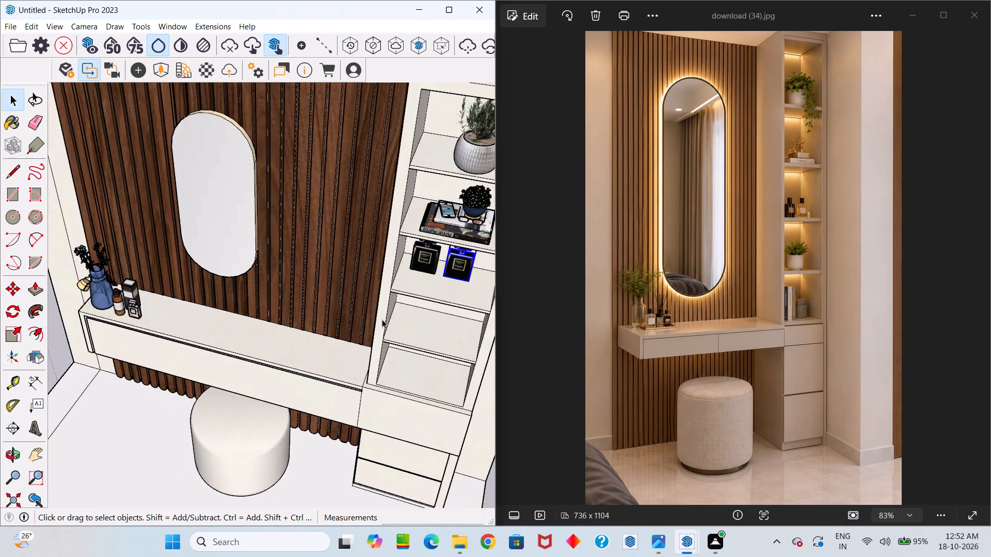
middle_drag(413, 326, 417, 207)
scroll(425, 202, up, 4)
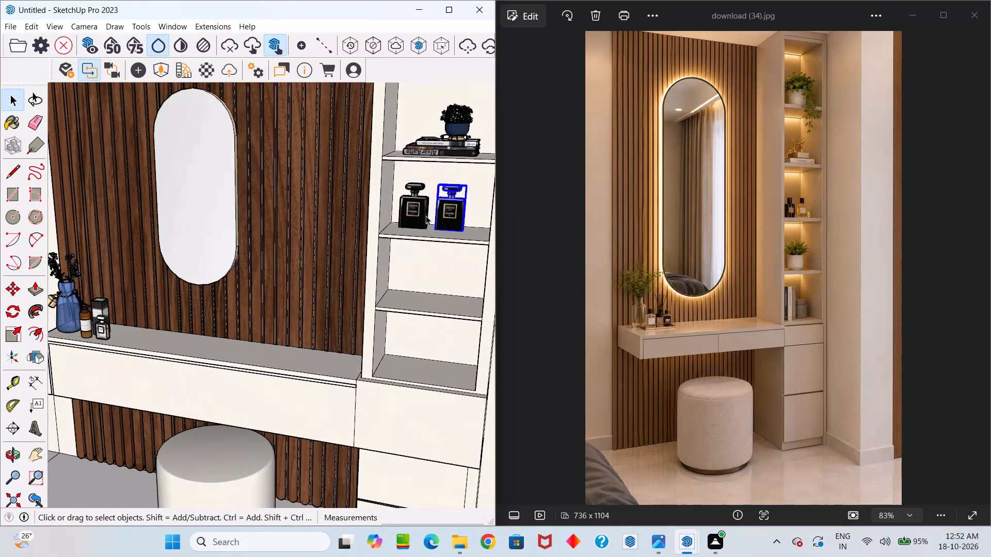
scroll(426, 216, up, 2)
click(418, 217)
scroll(388, 251, down, 1)
middle_drag(386, 254, 375, 306)
ctrl+click(456, 278)
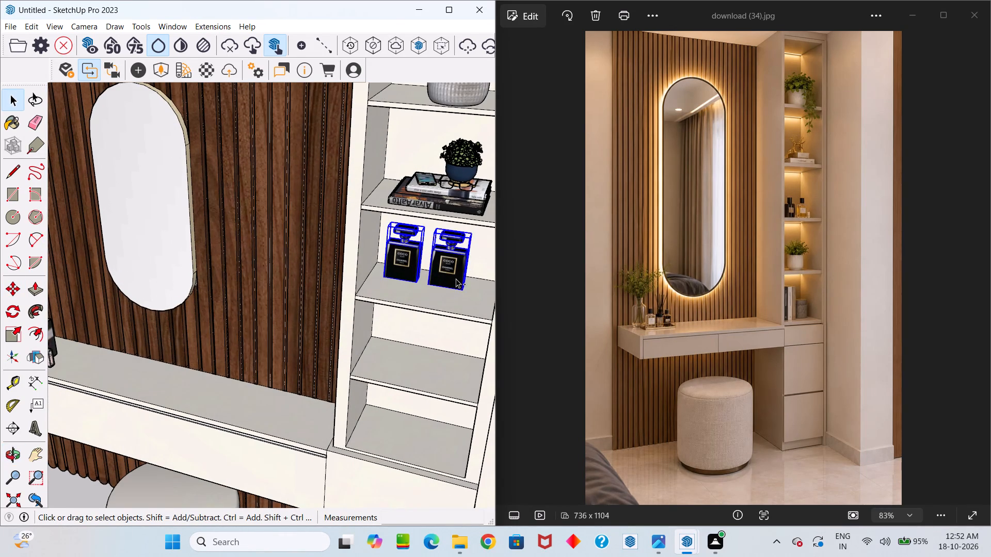
ctrl+scroll(457, 280, up, 4)
key(space)
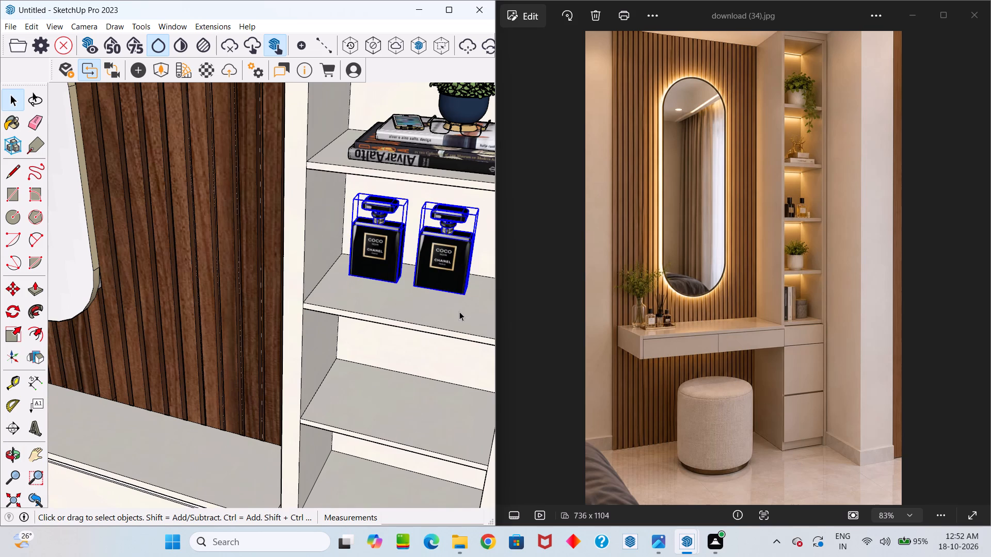
key(m)
scroll(459, 312, up, 3)
click(465, 293)
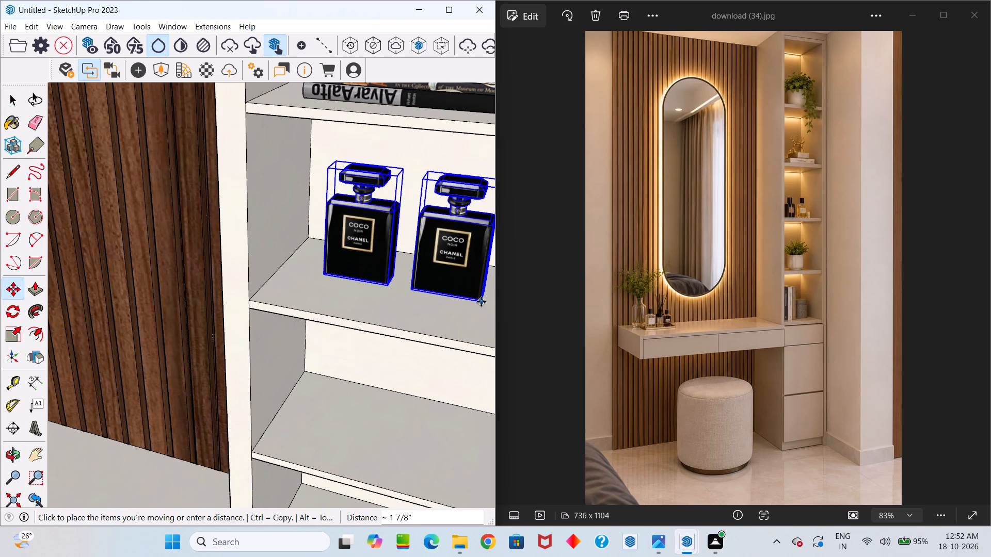
scroll(457, 316, down, 9)
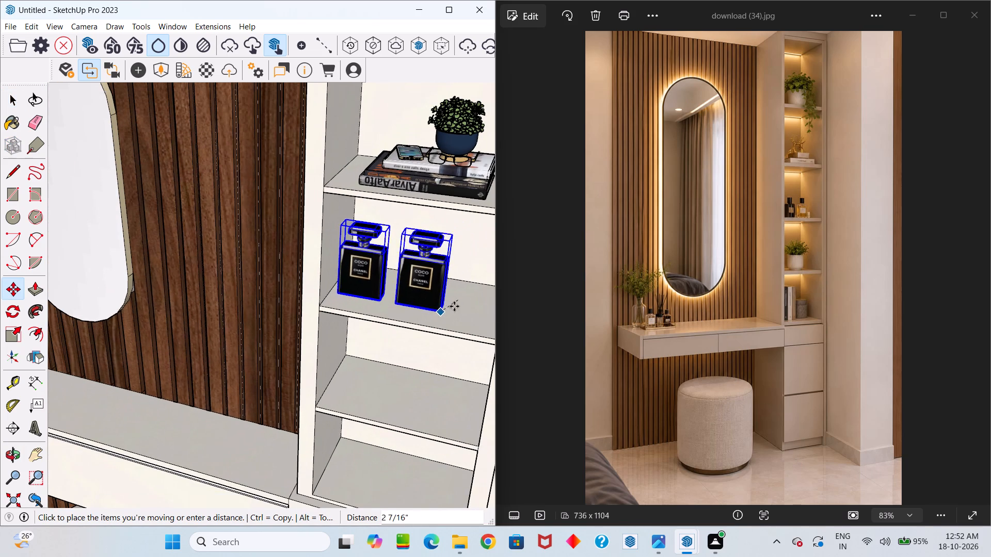
middle_drag(473, 311, 395, 340)
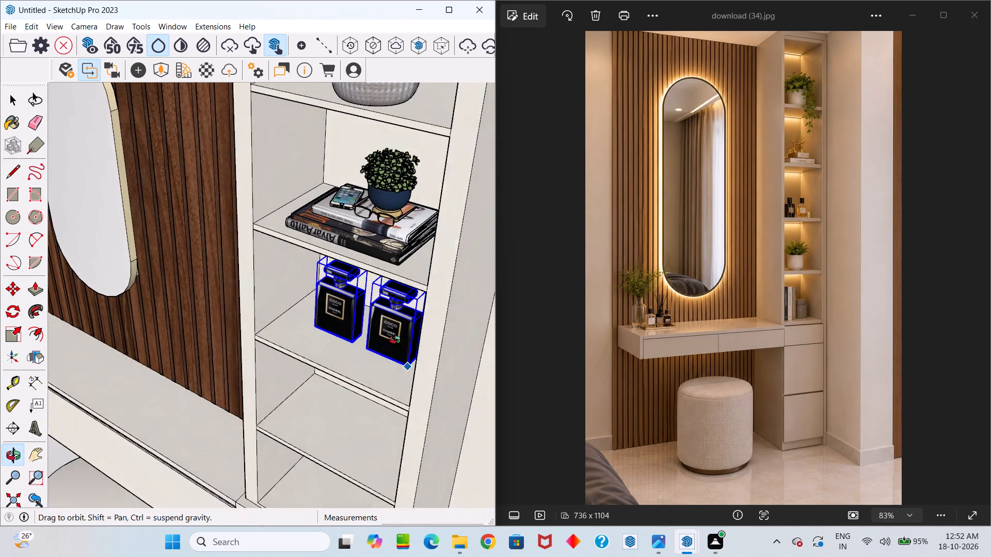
middle_drag(395, 340, 430, 374)
scroll(431, 385, up, 8)
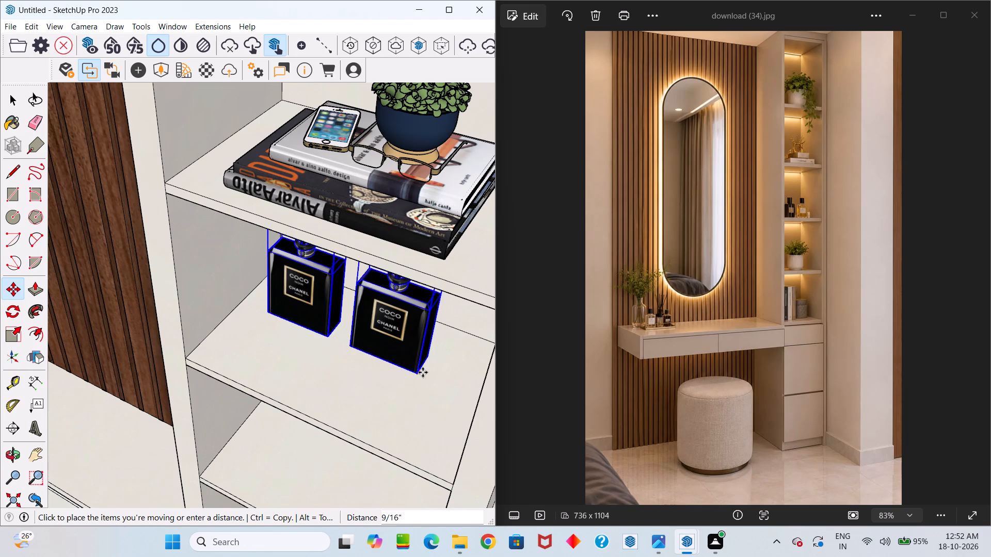
click(459, 382)
scroll(430, 393, down, 5)
middle_drag(377, 405, 312, 321)
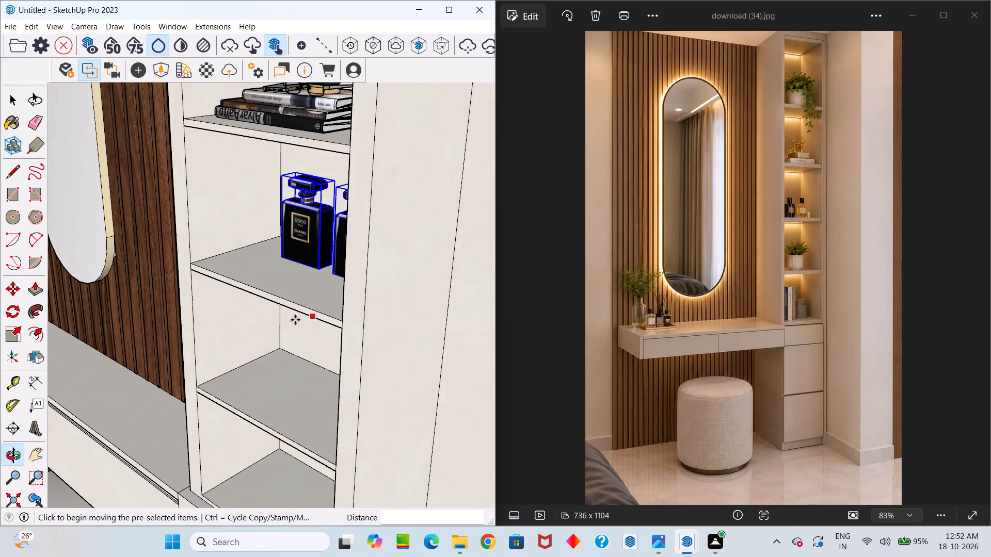
scroll(245, 296, down, 6)
middle_drag(254, 313, 359, 340)
scroll(325, 291, down, 6)
middle_drag(358, 298, 376, 303)
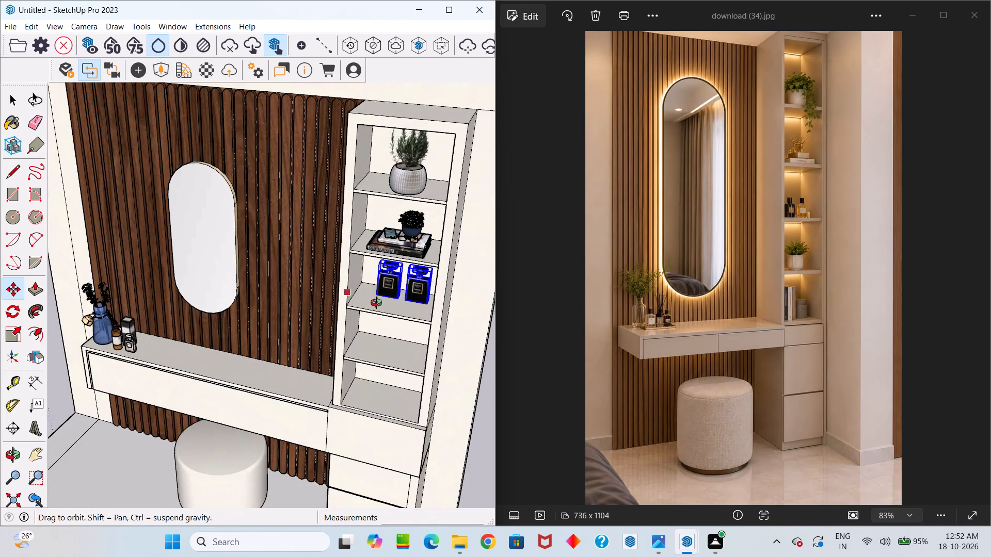
Move both perfume bottles together about 1 1/2" sideways along their shelf.
middle_drag(376, 303, 417, 260)
scroll(420, 263, up, 3)
scroll(377, 273, up, 2)
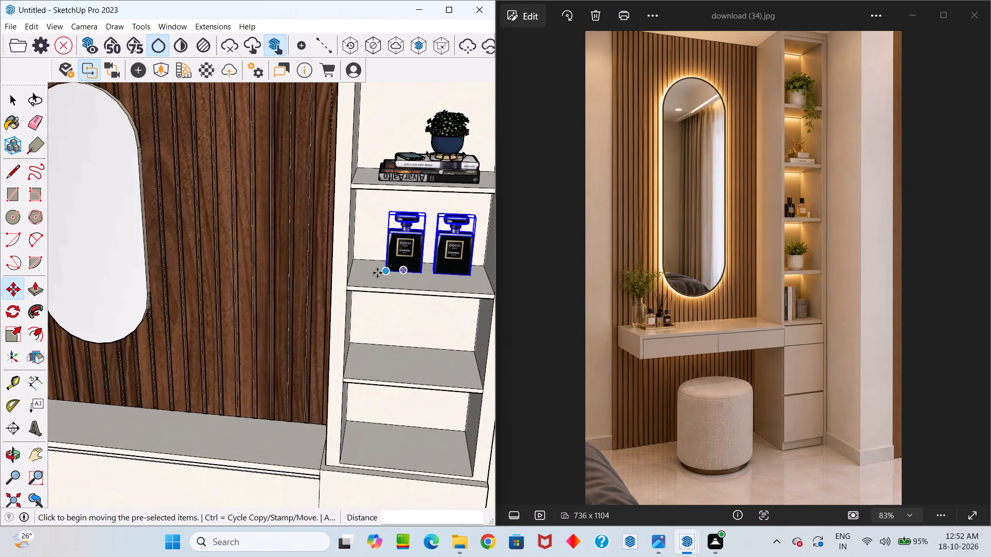
scroll(377, 273, up, 1)
click(383, 272)
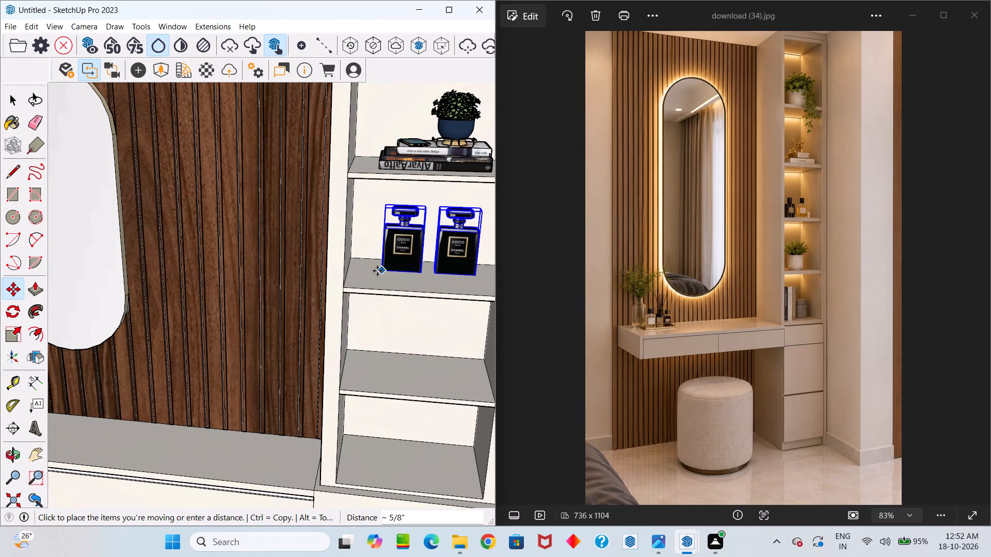
click(374, 271)
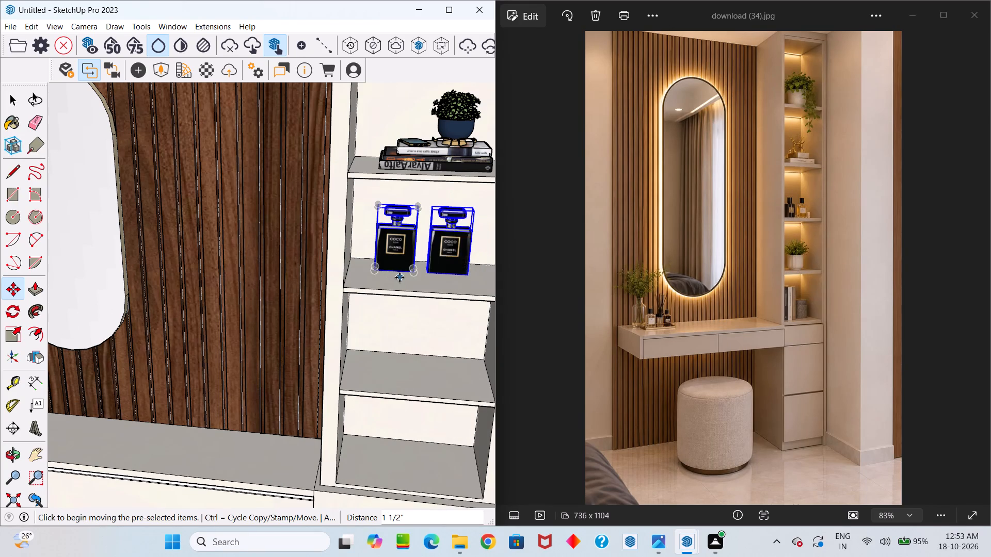
Move both perfume bottles together about 3 1/2" toward the shelf's front edge and deselect them.
scroll(399, 277, up, 3)
click(420, 271)
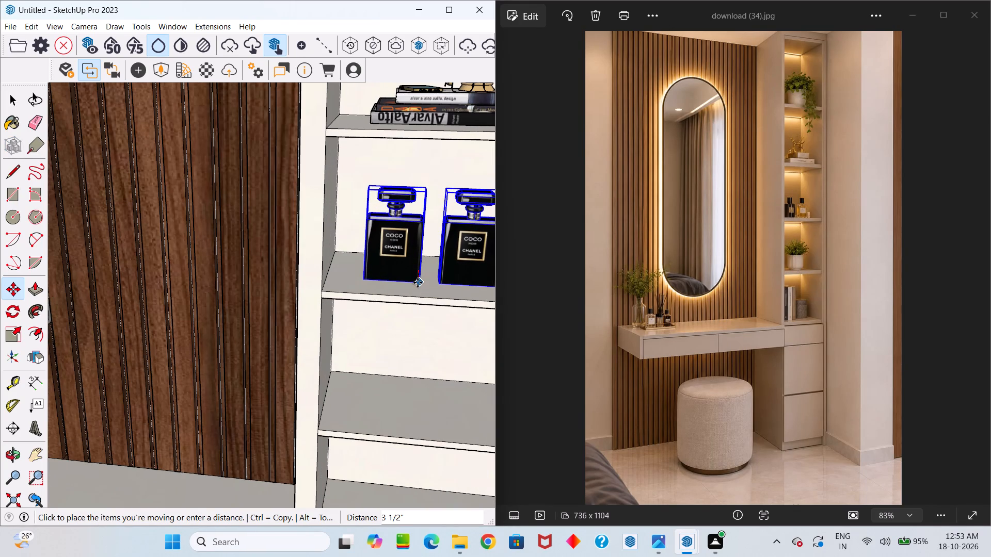
click(418, 283)
scroll(416, 283, down, 6)
key(space)
click(406, 302)
scroll(415, 319, down, 6)
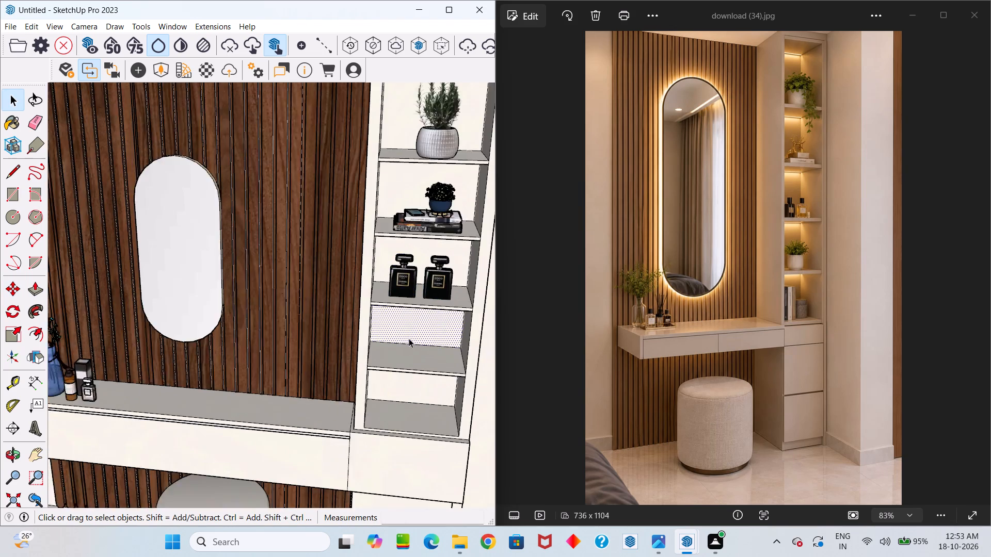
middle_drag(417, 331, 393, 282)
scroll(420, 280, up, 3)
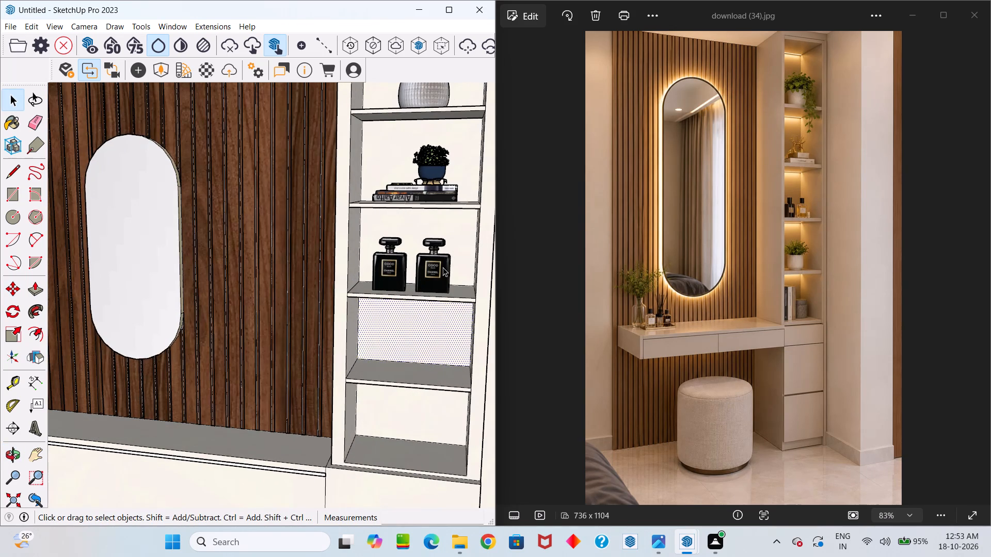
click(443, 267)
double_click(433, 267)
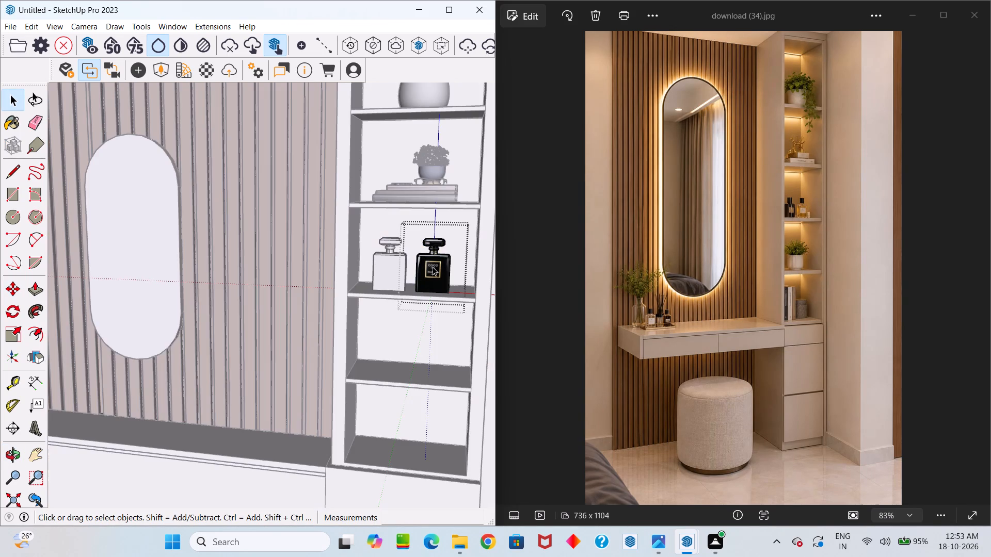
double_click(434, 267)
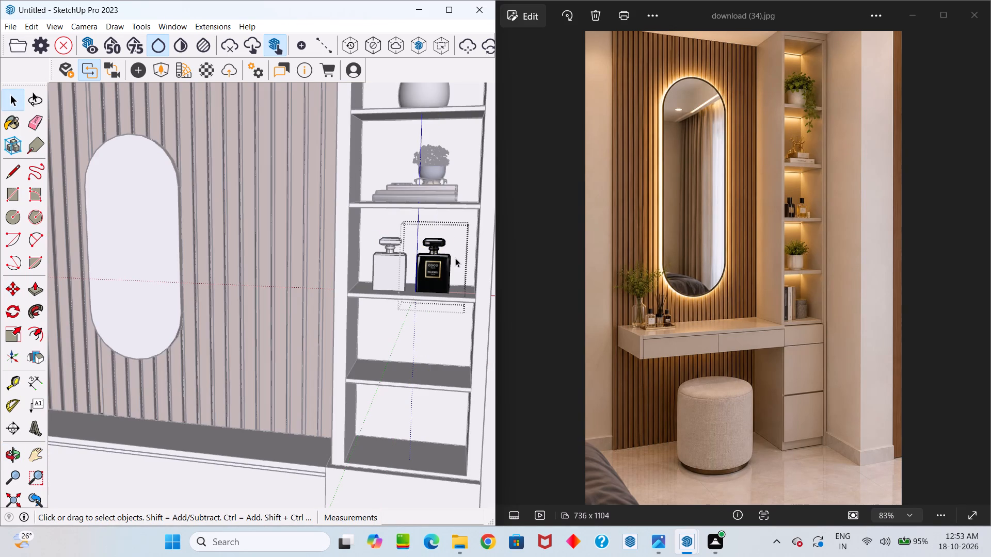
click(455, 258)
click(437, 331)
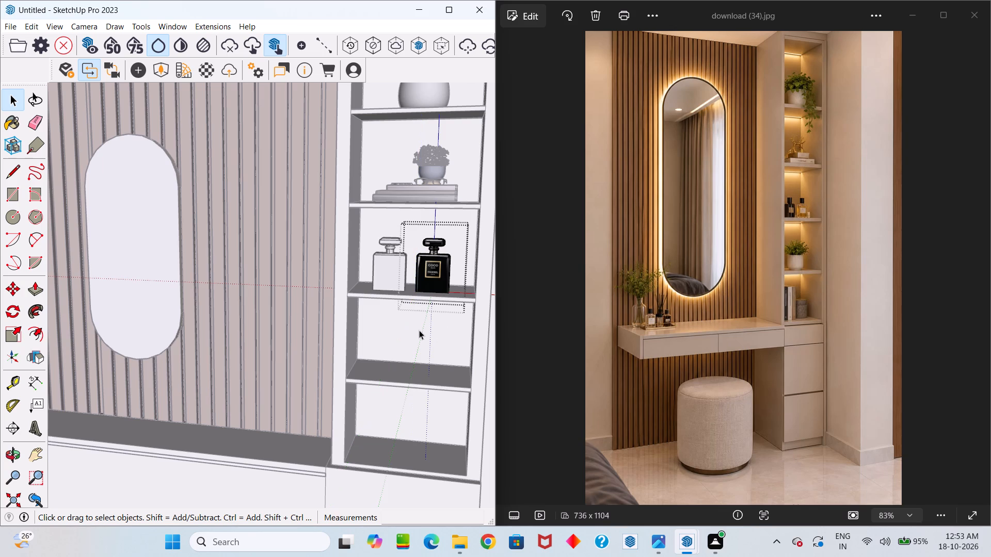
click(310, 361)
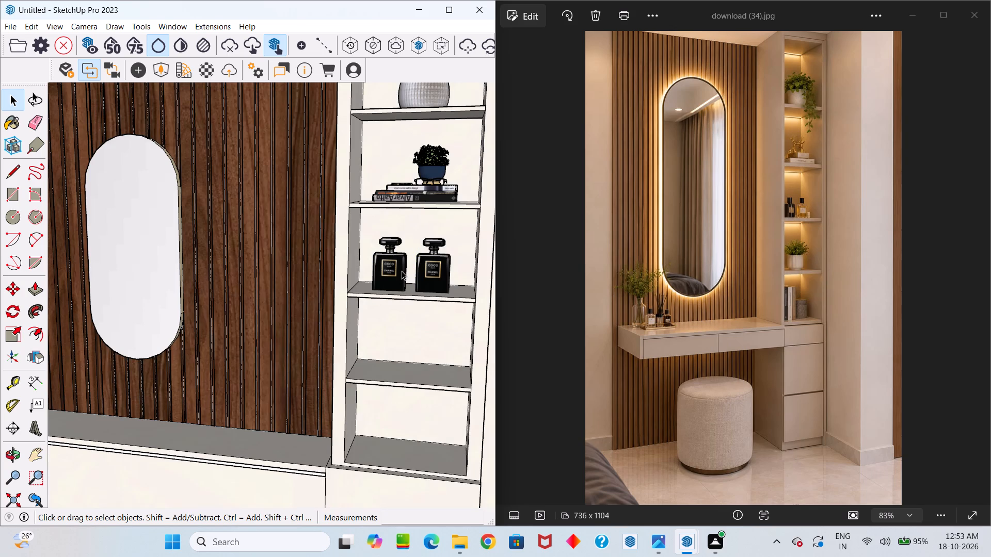
Select both perfume bottles on the third shelf and explode them.
click(398, 265)
ctrl+click(436, 264)
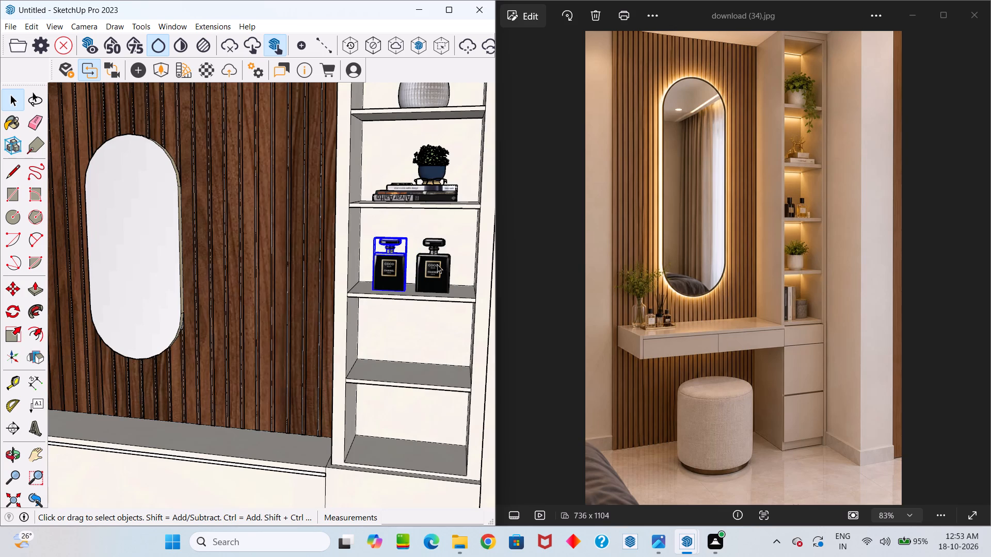
right_click(432, 252)
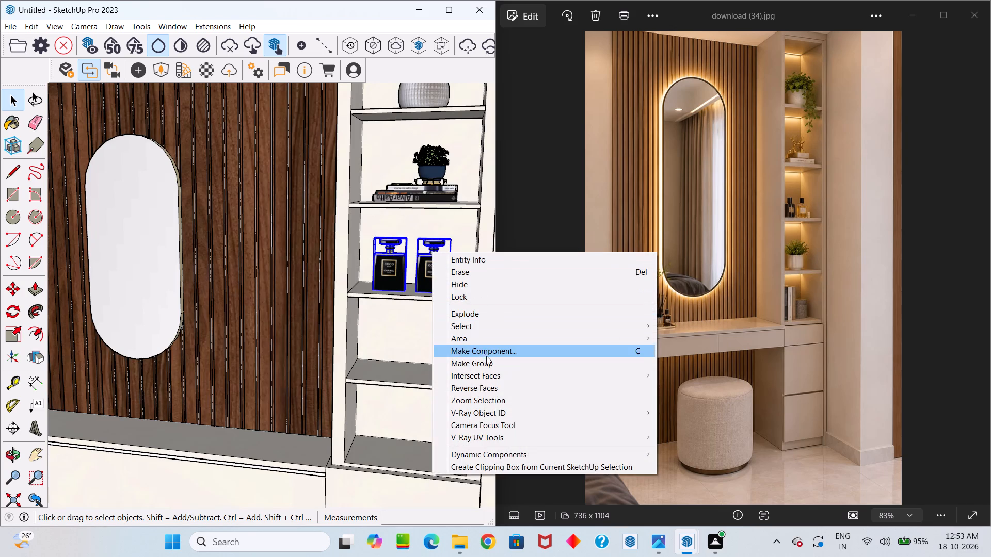
click(475, 319)
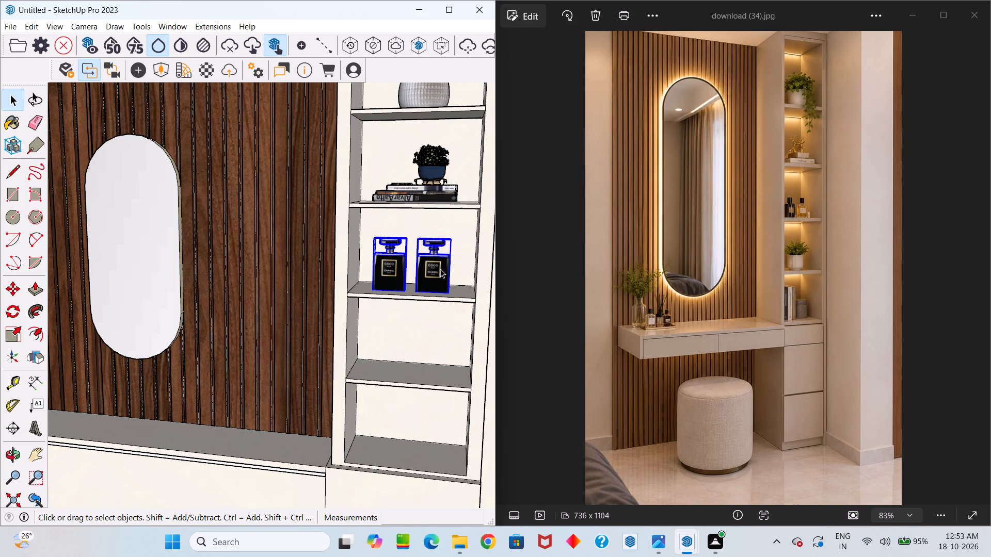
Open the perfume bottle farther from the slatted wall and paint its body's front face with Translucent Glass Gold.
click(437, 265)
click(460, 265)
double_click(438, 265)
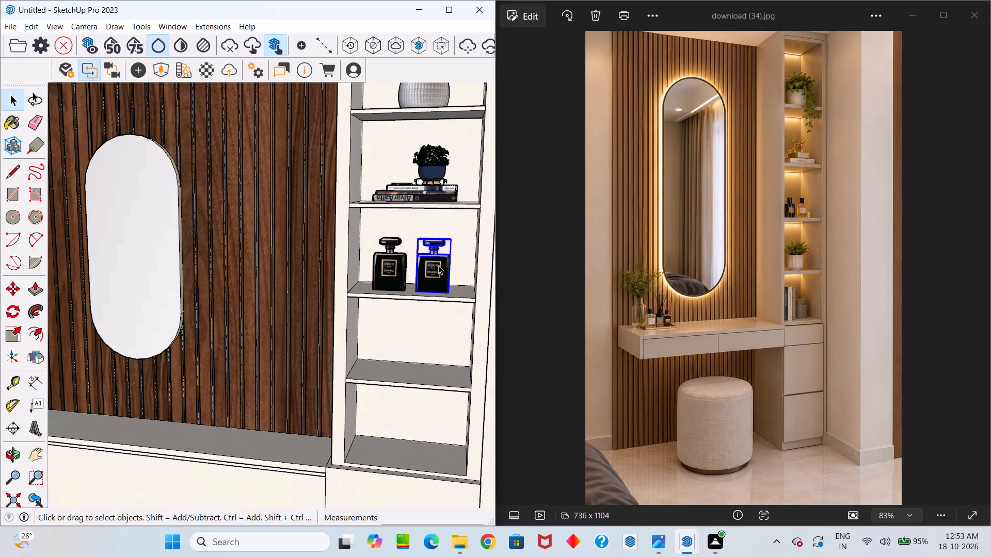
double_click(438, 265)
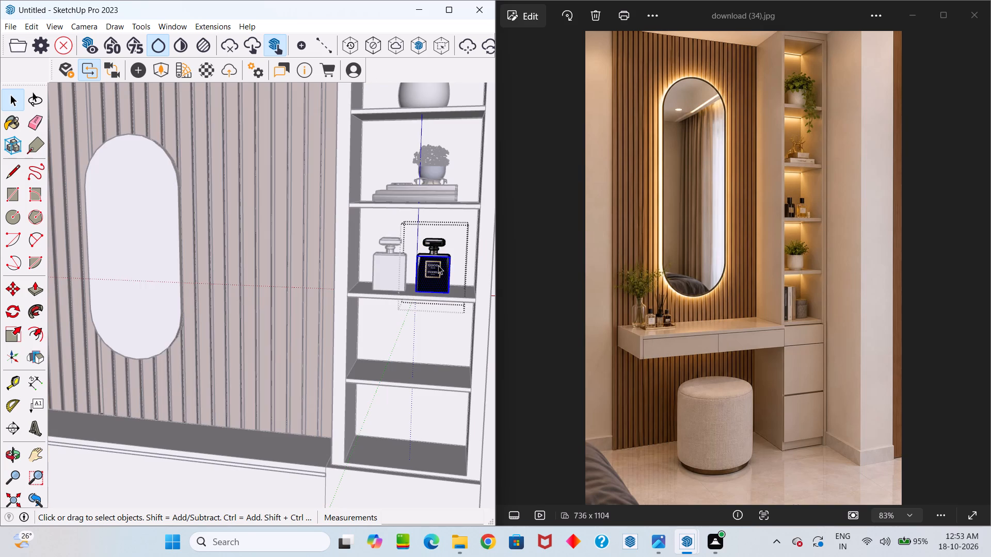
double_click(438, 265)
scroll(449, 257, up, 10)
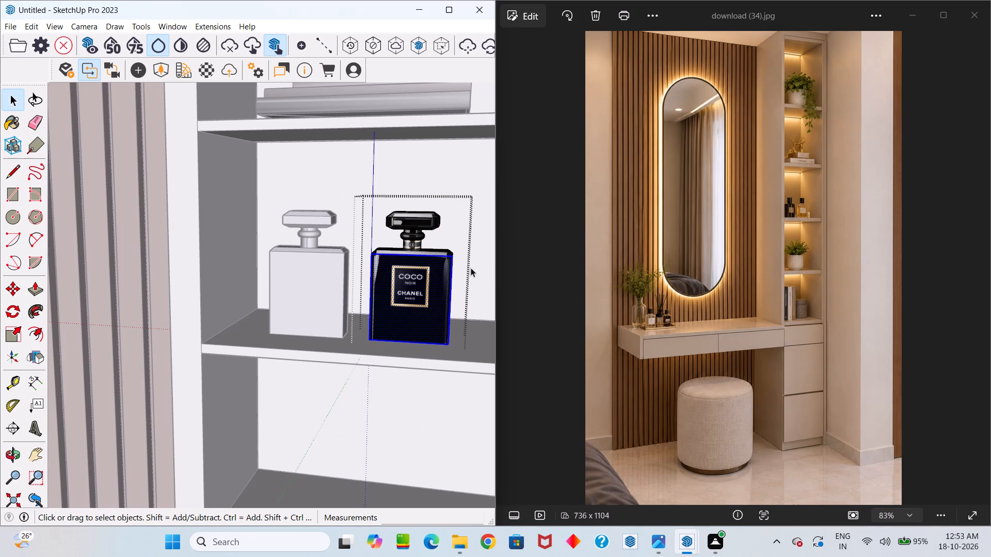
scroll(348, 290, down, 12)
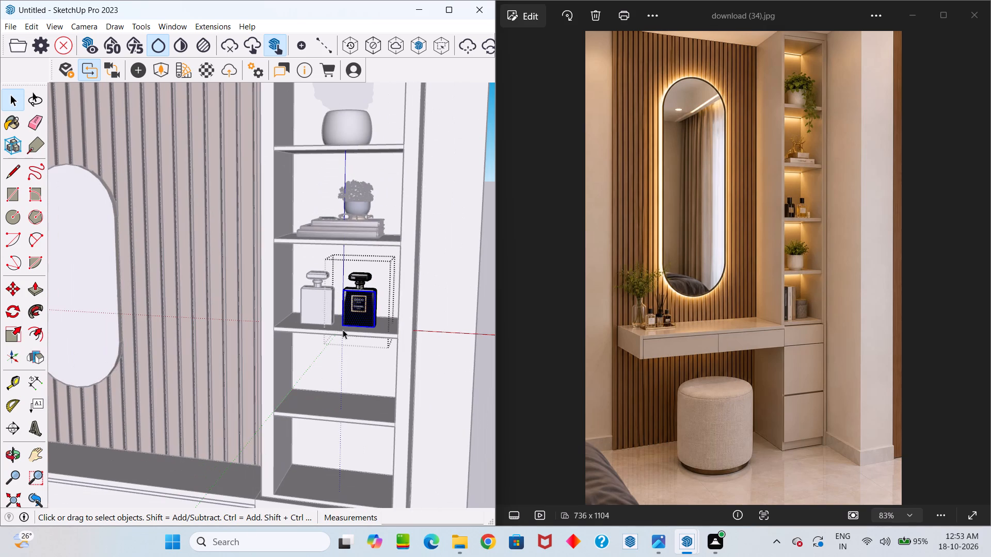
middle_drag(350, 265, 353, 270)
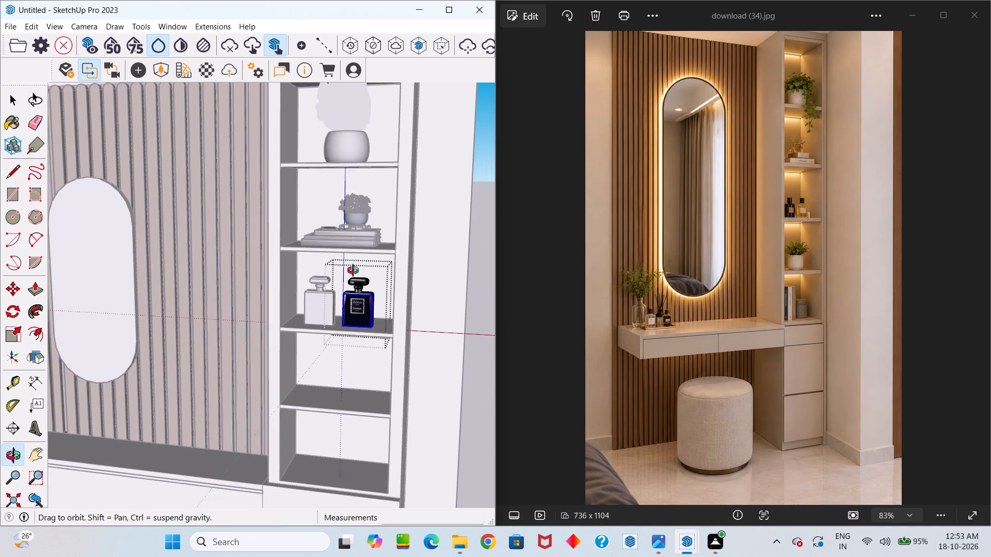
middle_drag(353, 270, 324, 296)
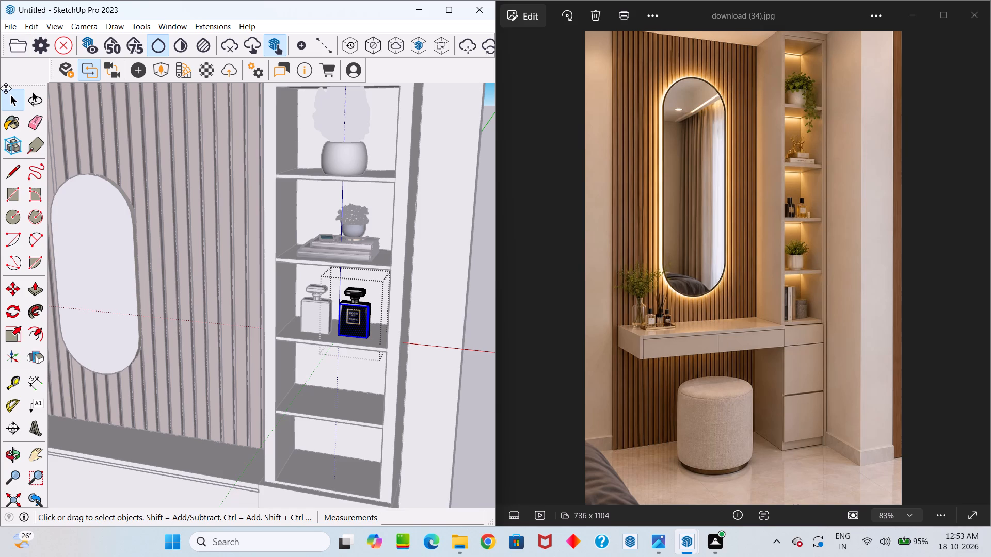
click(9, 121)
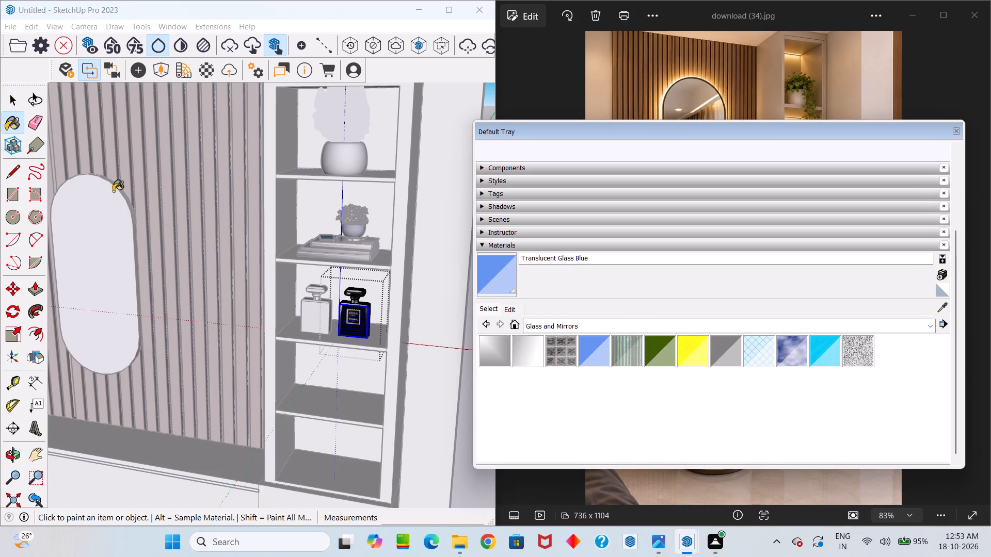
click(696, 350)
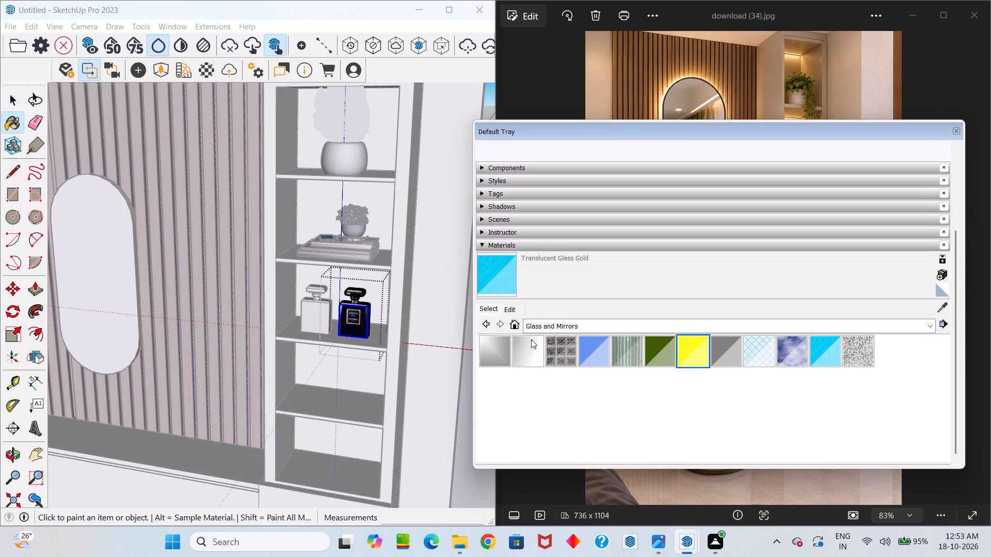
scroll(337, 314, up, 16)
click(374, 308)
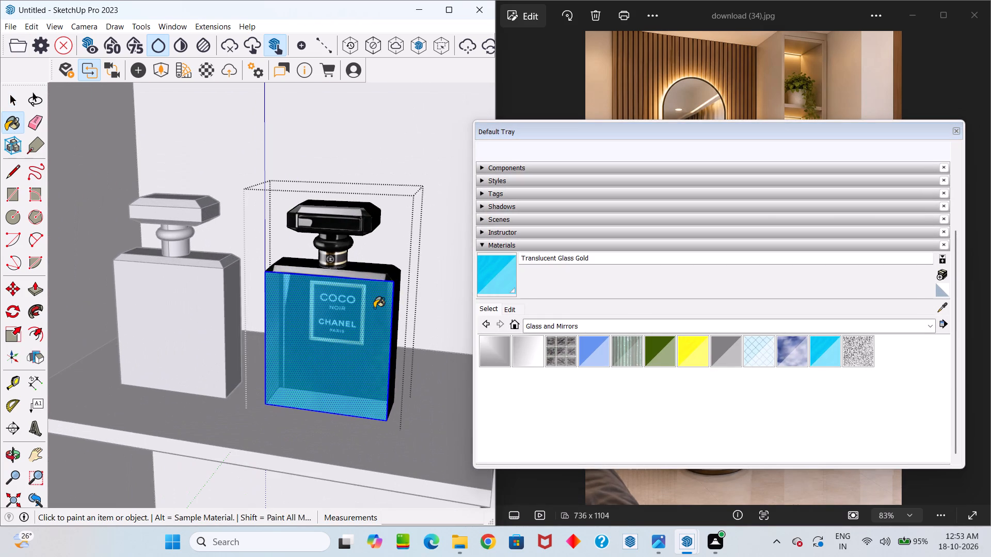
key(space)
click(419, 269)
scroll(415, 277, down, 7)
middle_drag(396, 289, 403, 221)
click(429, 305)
Reopen the tinted perfume bottle and repaint its body's front face with Color E04 from the Colors collection.
middle_drag(409, 324, 403, 368)
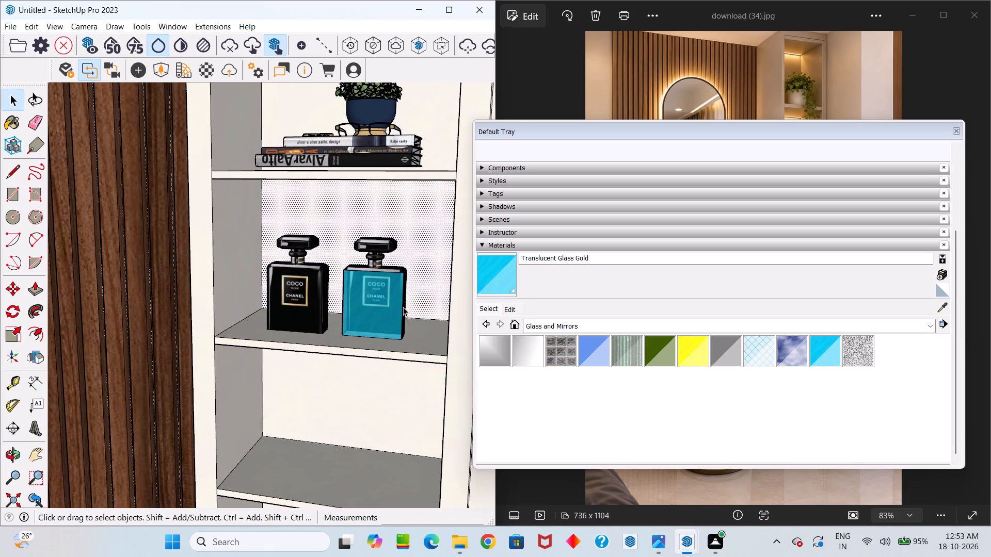
scroll(349, 309, up, 5)
scroll(289, 309, up, 11)
middle_drag(274, 302, 250, 343)
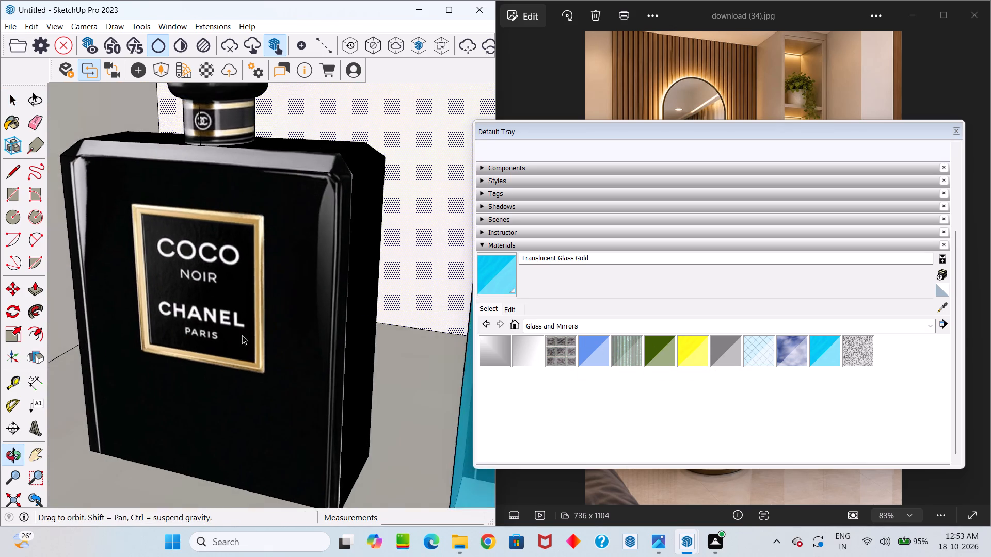
scroll(223, 303, down, 19)
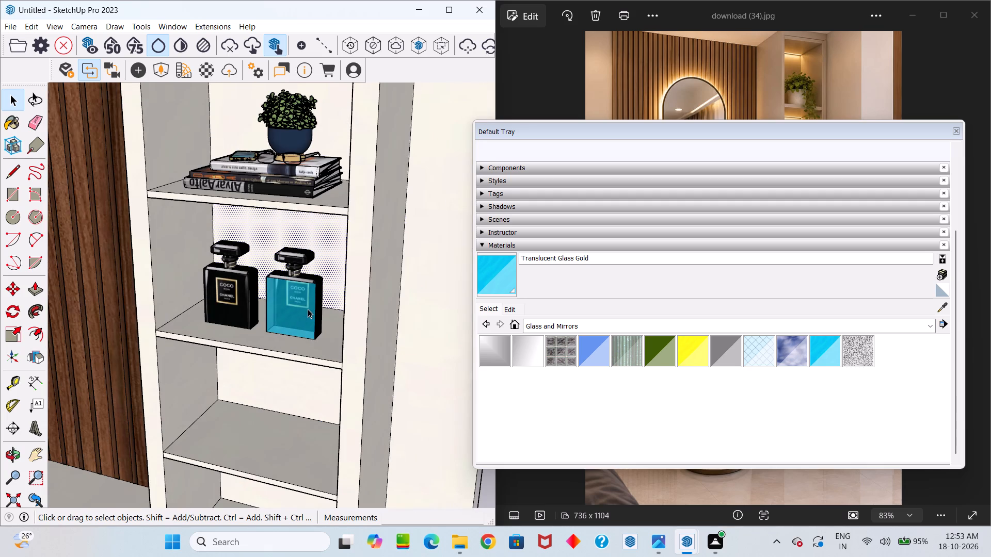
double_click(308, 309)
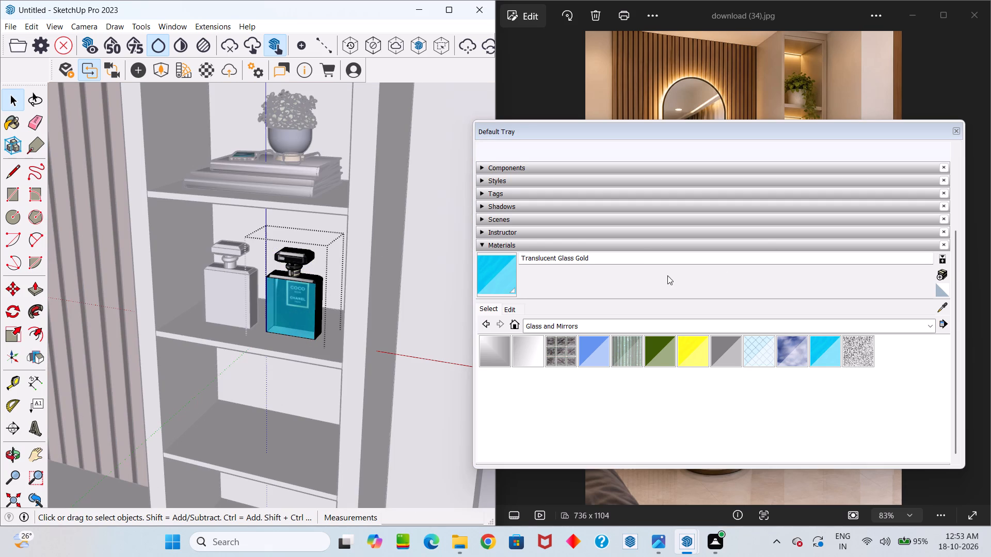
scroll(661, 280, down, 5)
click(597, 263)
click(604, 324)
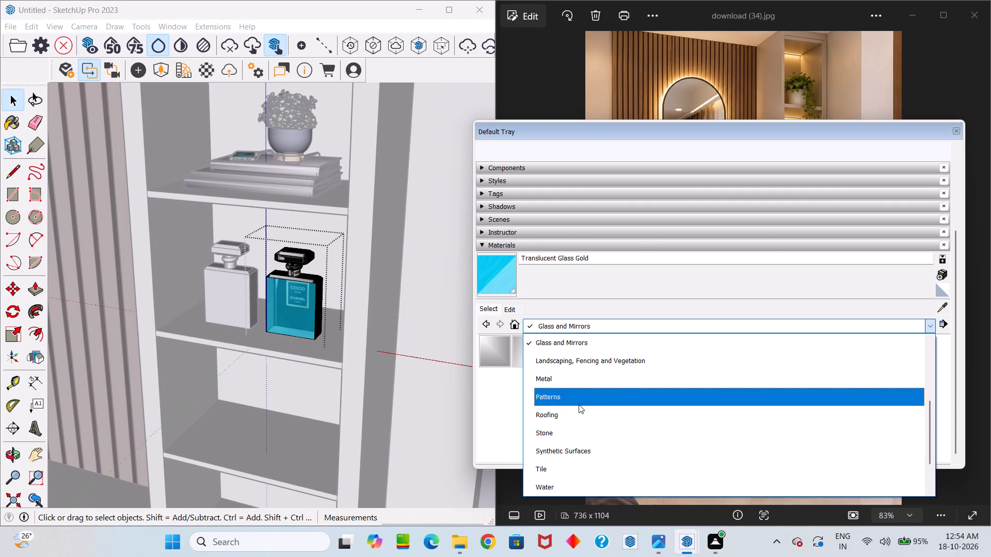
scroll(578, 413, down, 10)
scroll(574, 380, up, 5)
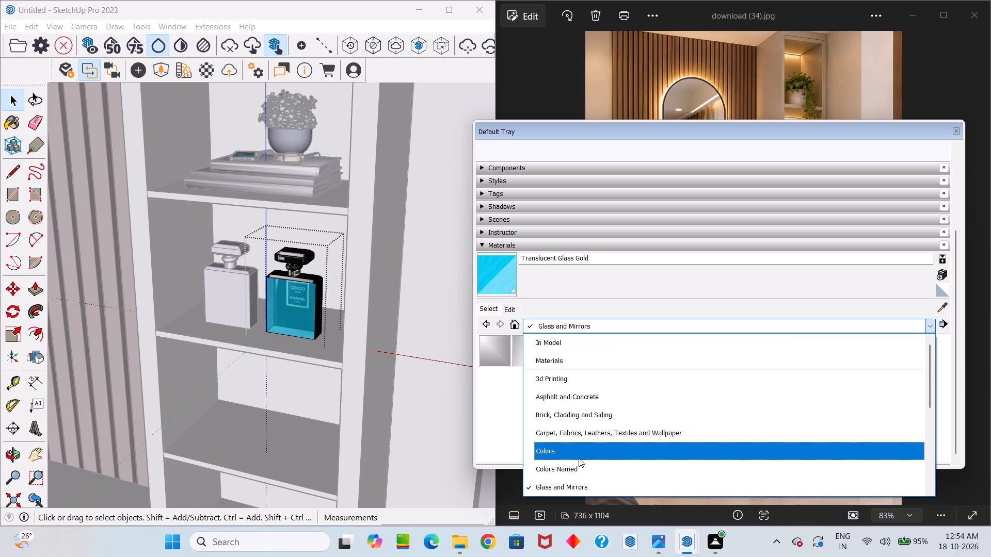
click(579, 457)
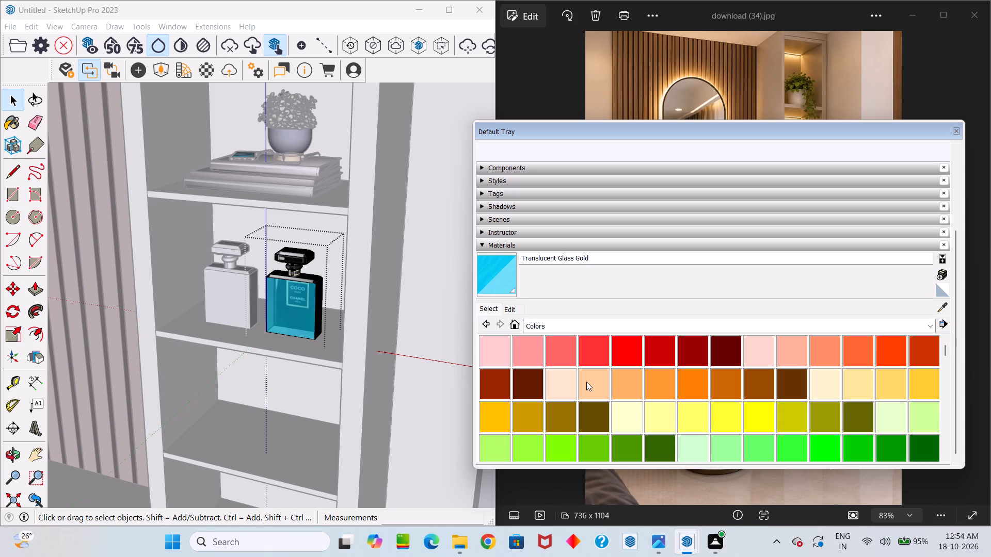
click(714, 416)
scroll(283, 298, up, 6)
click(292, 308)
scroll(292, 308, down, 5)
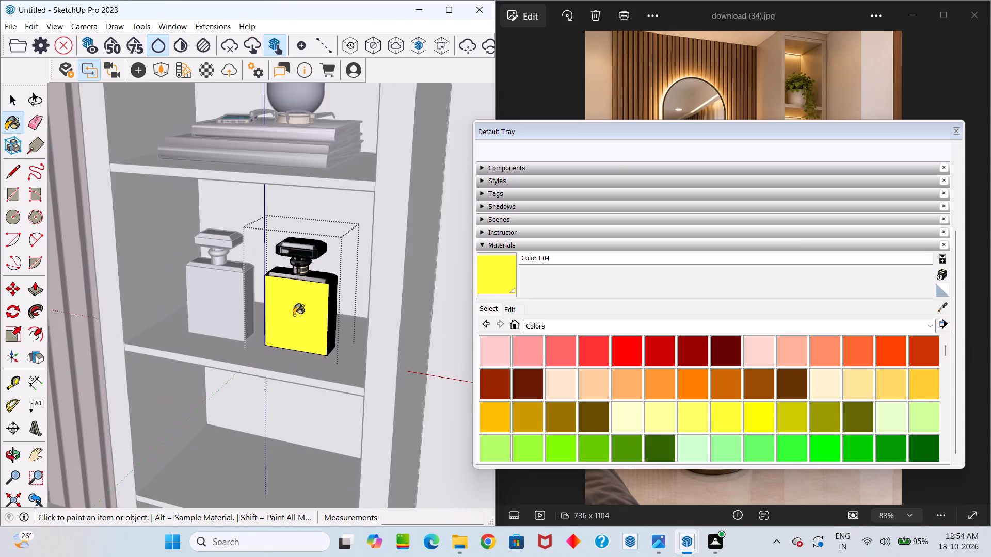
scroll(303, 335, down, 15)
key(space)
click(317, 338)
Paint the side face of the bottle's body that faces away from the slatted wall with Color E04.
scroll(315, 336, up, 11)
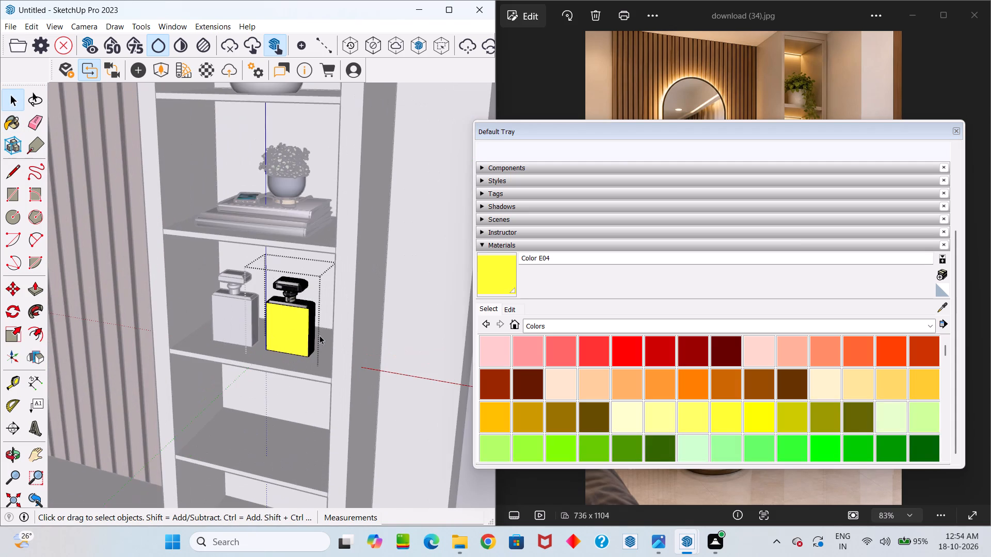
click(319, 334)
middle_drag(314, 334, 336, 384)
scroll(323, 349, up, 12)
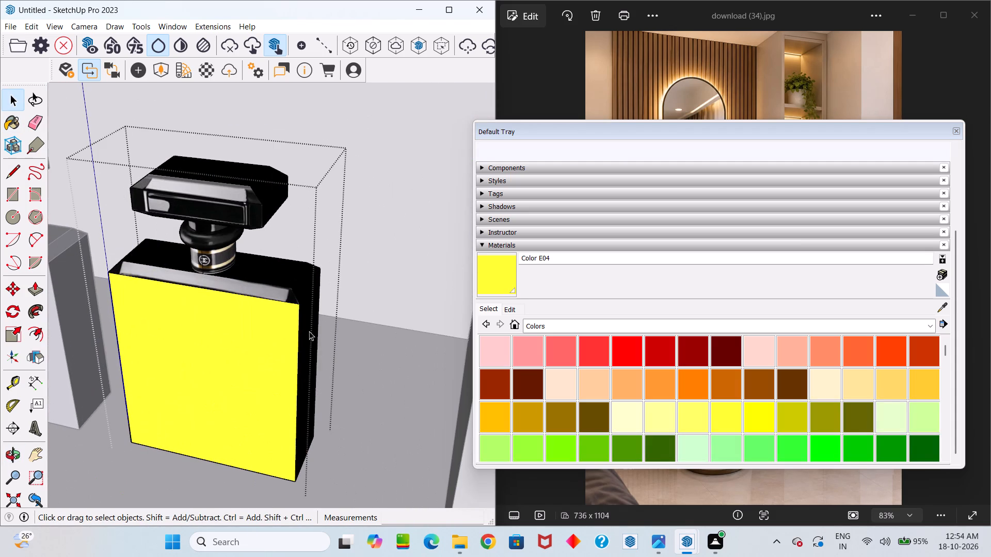
double_click(309, 331)
click(498, 270)
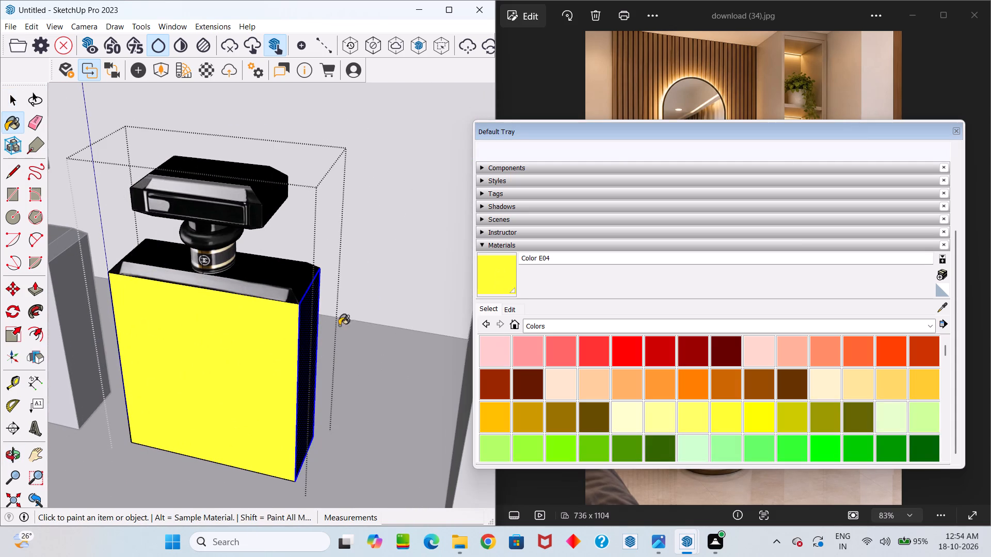
click(312, 341)
Paint the side face of the yellow bottle's body that faces the other bottle with Color E04.
middle_drag(294, 346, 499, 352)
scroll(249, 340, up, 5)
scroll(227, 355, down, 3)
scroll(223, 359, up, 5)
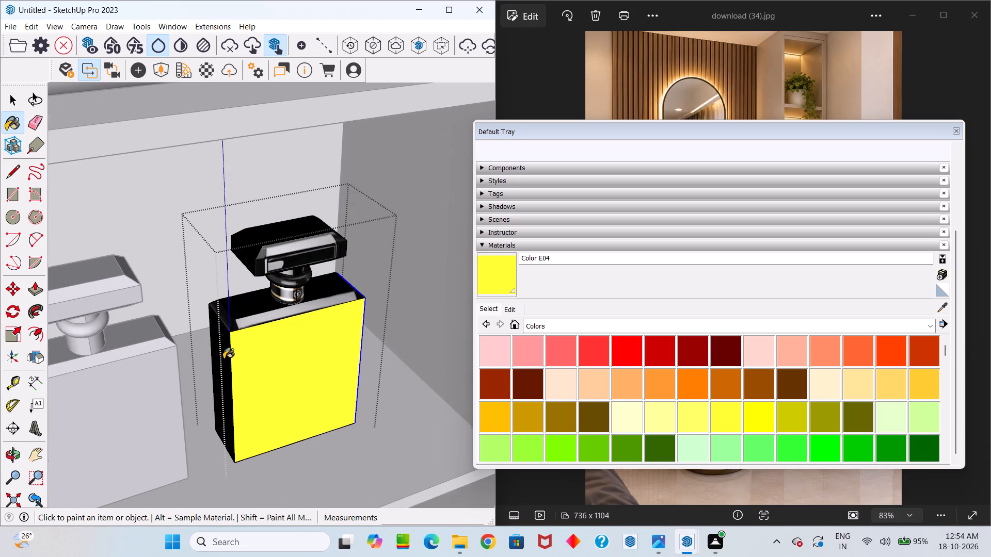
key(space)
double_click(222, 359)
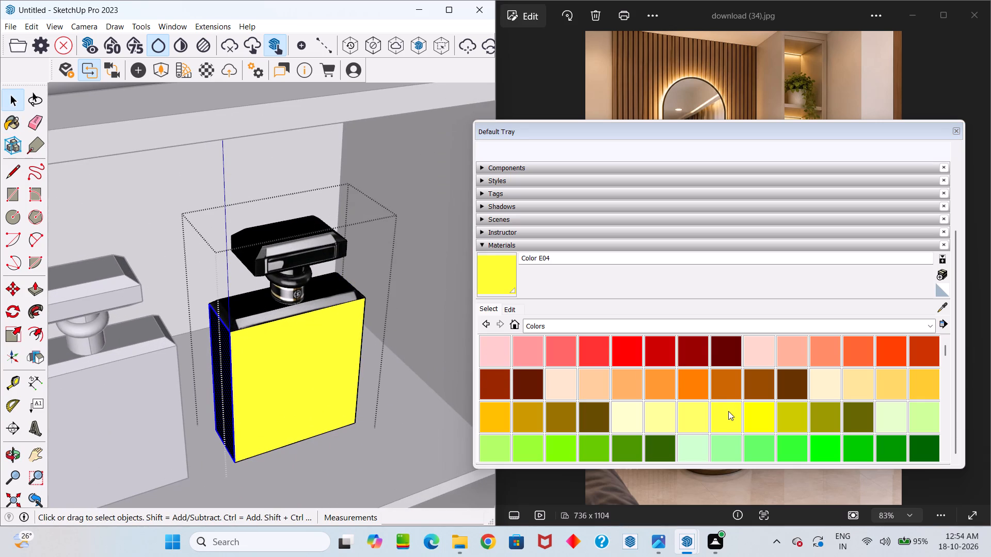
click(505, 282)
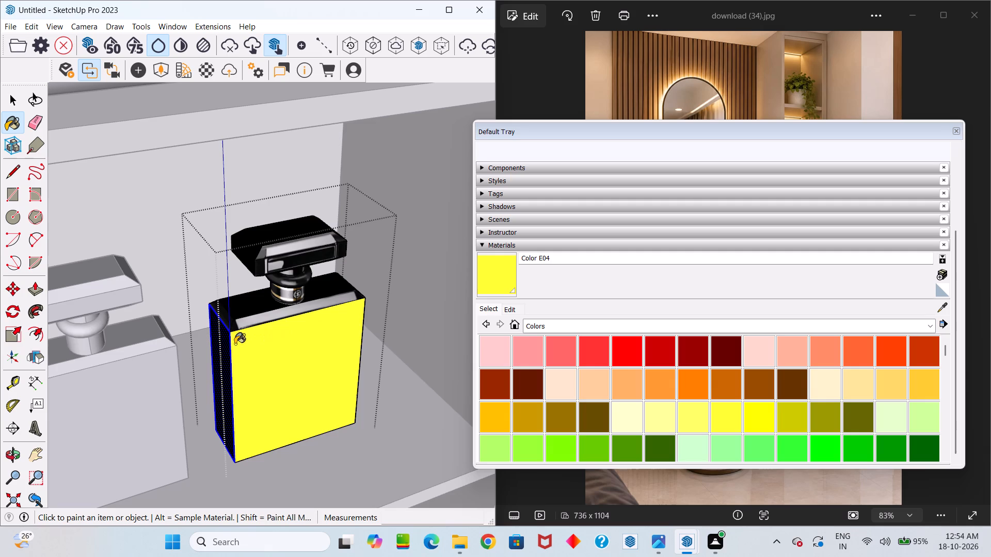
click(223, 348)
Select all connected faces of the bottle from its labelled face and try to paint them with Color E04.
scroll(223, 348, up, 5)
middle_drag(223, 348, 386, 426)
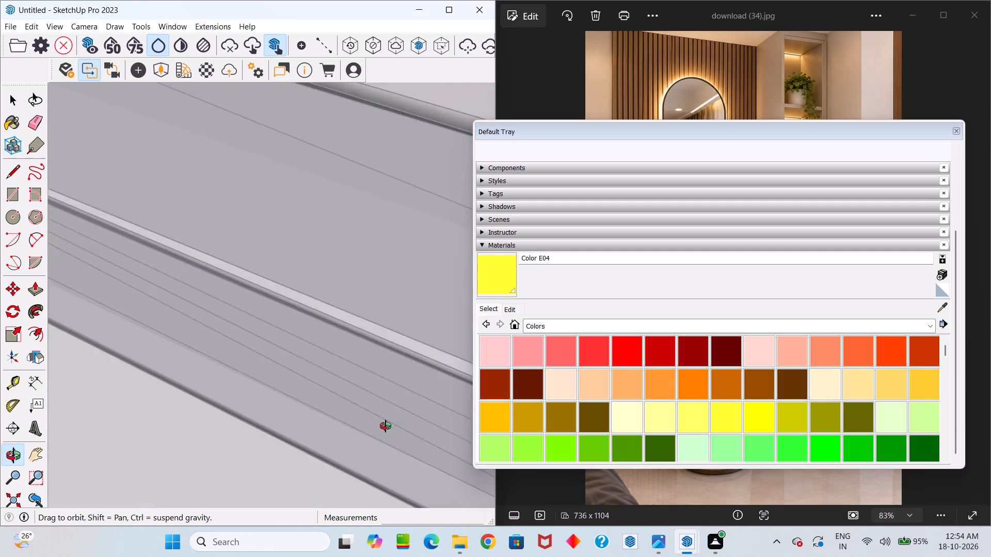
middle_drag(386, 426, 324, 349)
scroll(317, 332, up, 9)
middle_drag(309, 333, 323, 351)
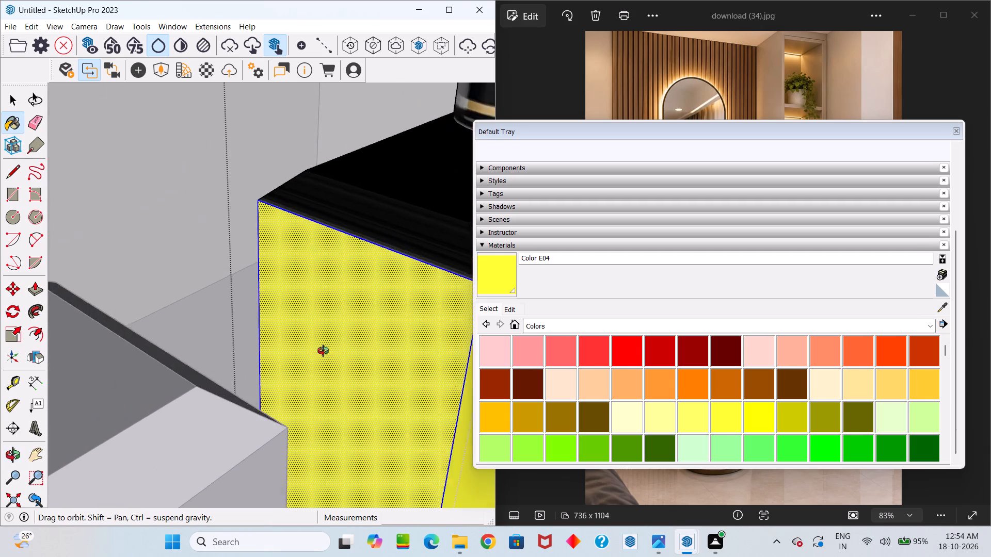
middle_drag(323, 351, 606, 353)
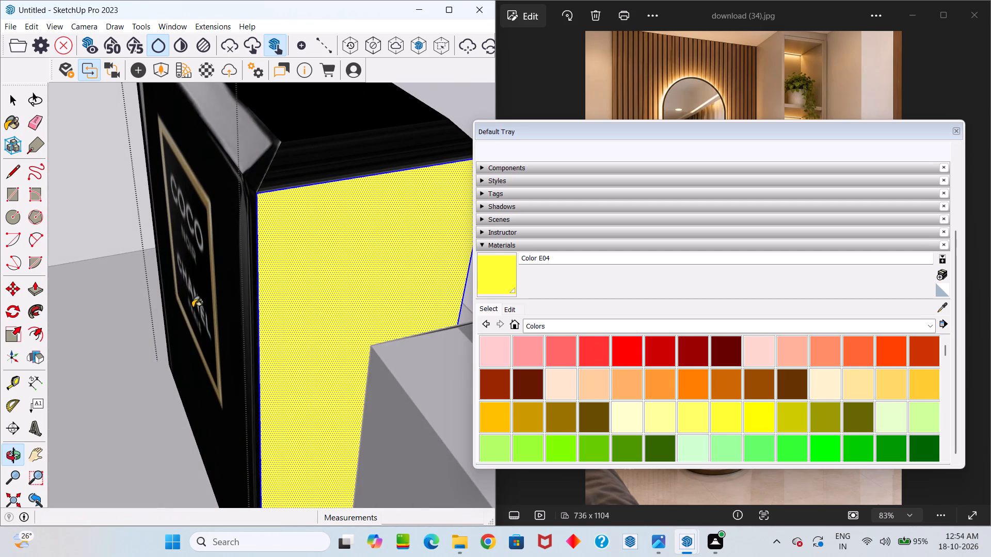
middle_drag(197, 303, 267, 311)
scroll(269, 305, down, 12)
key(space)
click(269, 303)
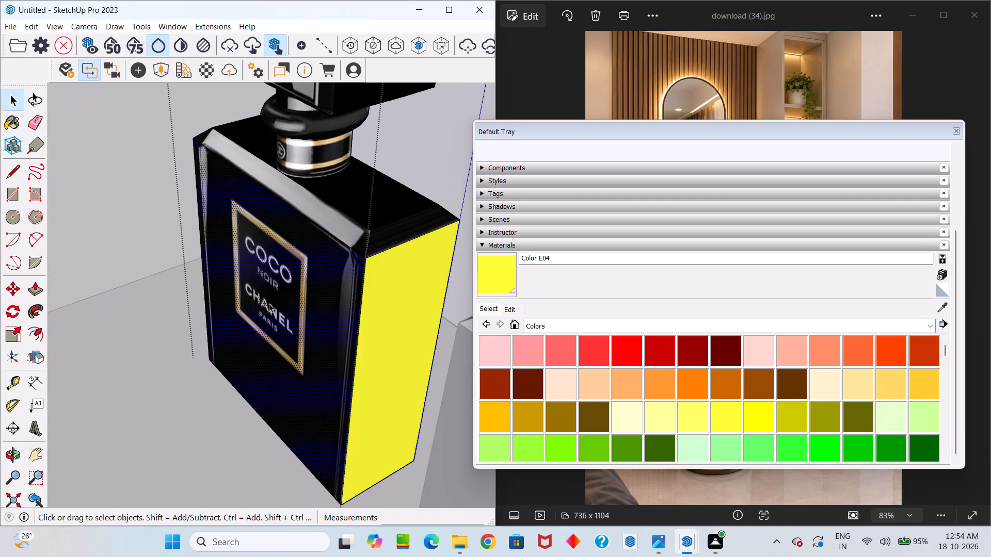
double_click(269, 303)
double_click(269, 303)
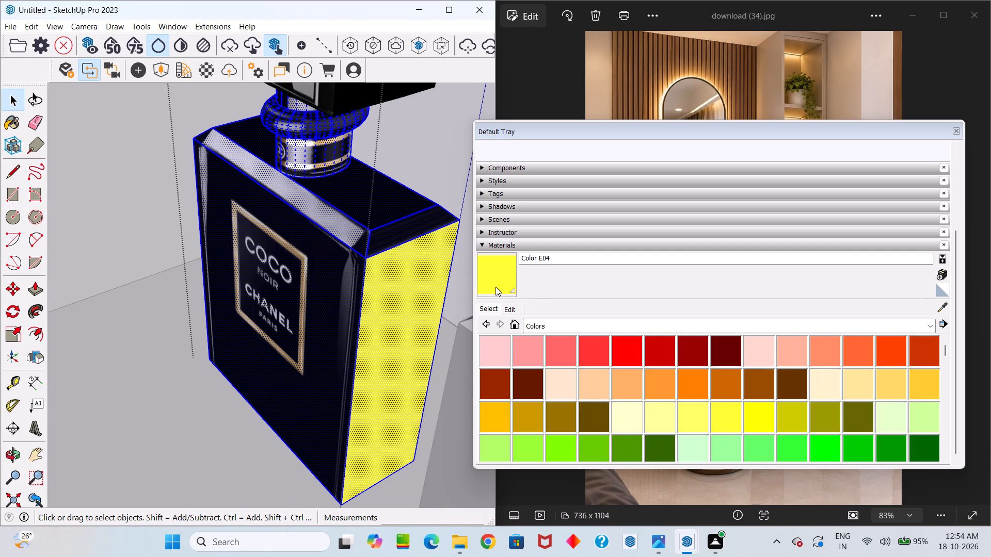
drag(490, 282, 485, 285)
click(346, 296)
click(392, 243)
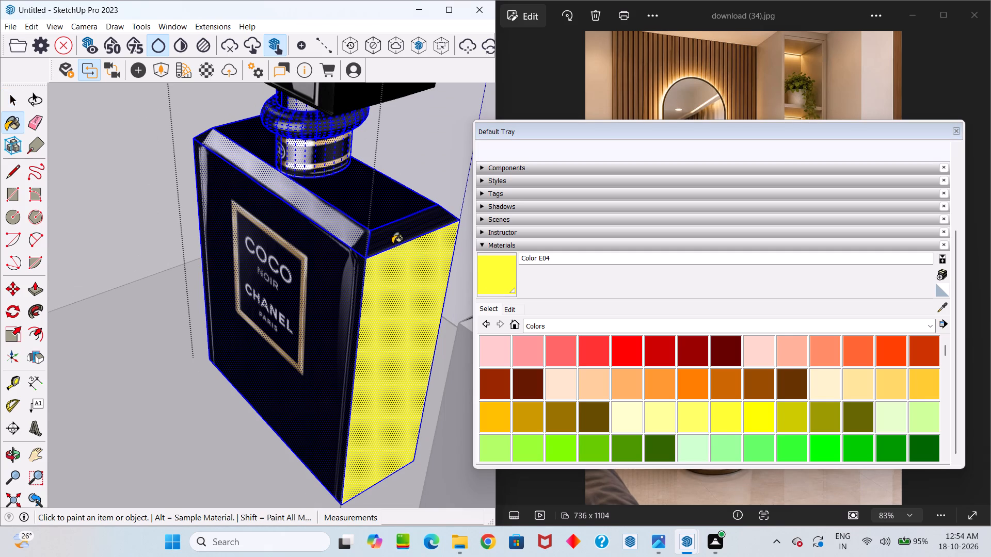
Exit the perfume bottle's editing context and return to the whole vanity model.
scroll(360, 286, down, 5)
scroll(369, 335, down, 19)
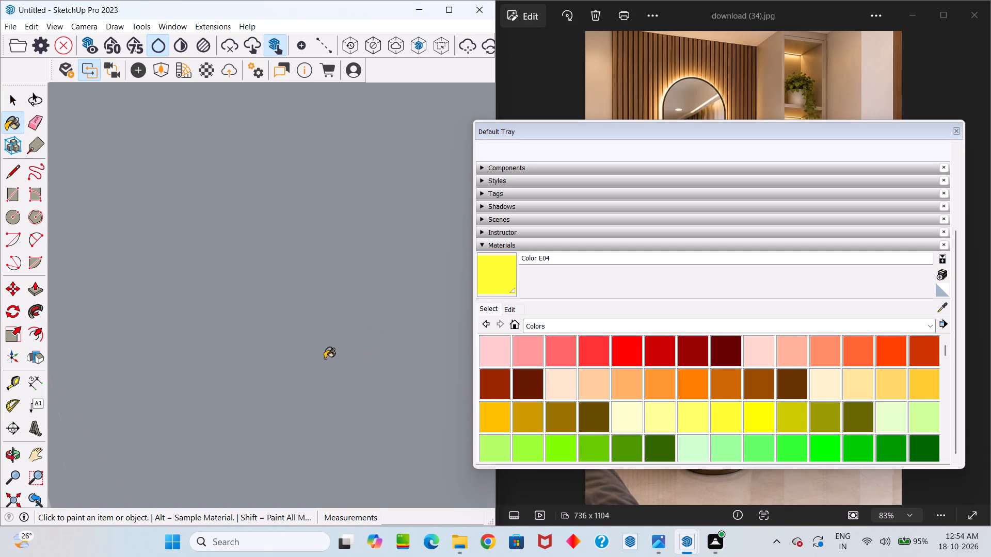
scroll(325, 358, down, 20)
scroll(325, 358, down, 20)
scroll(325, 358, down, 12)
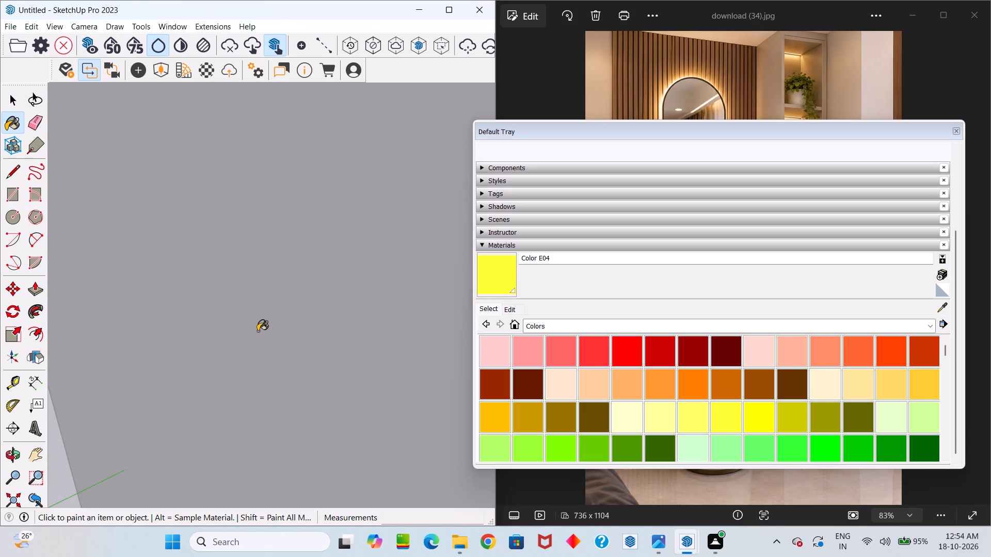
scroll(258, 331, down, 20)
scroll(258, 331, down, 13)
scroll(255, 308, down, 8)
middle_drag(325, 263, 288, 288)
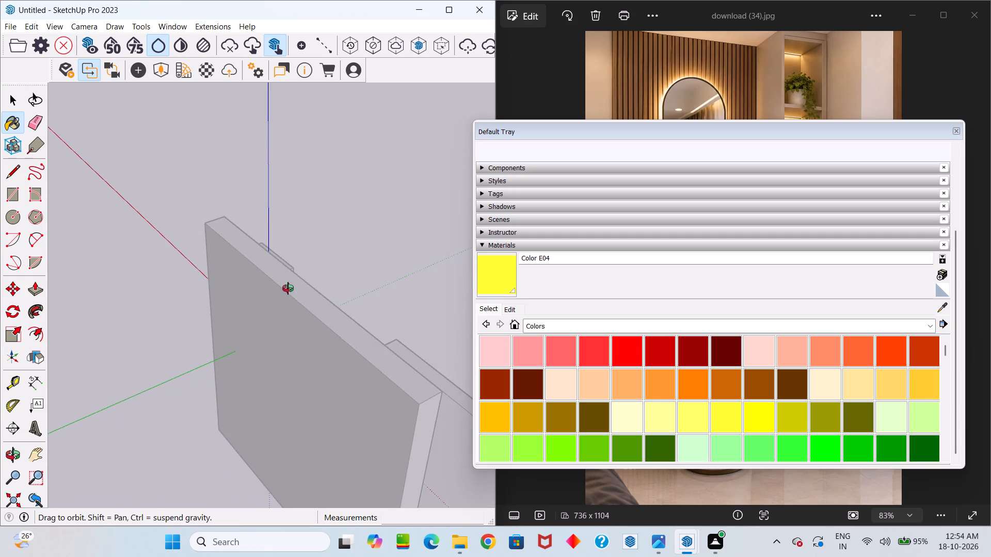
middle_drag(288, 288, 0, 296)
middle_drag(376, 349, 65, 251)
scroll(440, 356, up, 3)
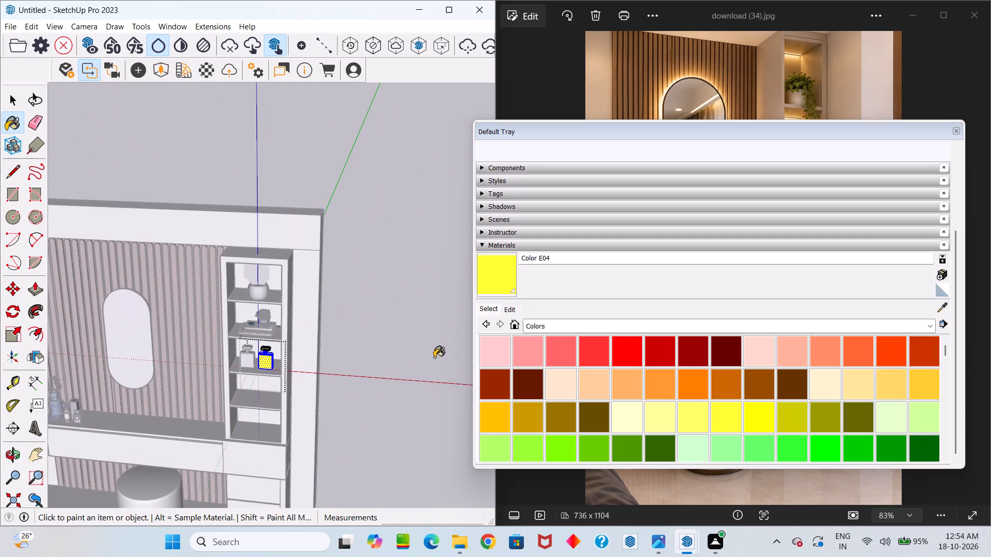
key(space)
click(410, 335)
Examine the shelving unit and the vanity with its accessories from several angles.
scroll(288, 373, up, 5)
middle_drag(265, 369, 363, 269)
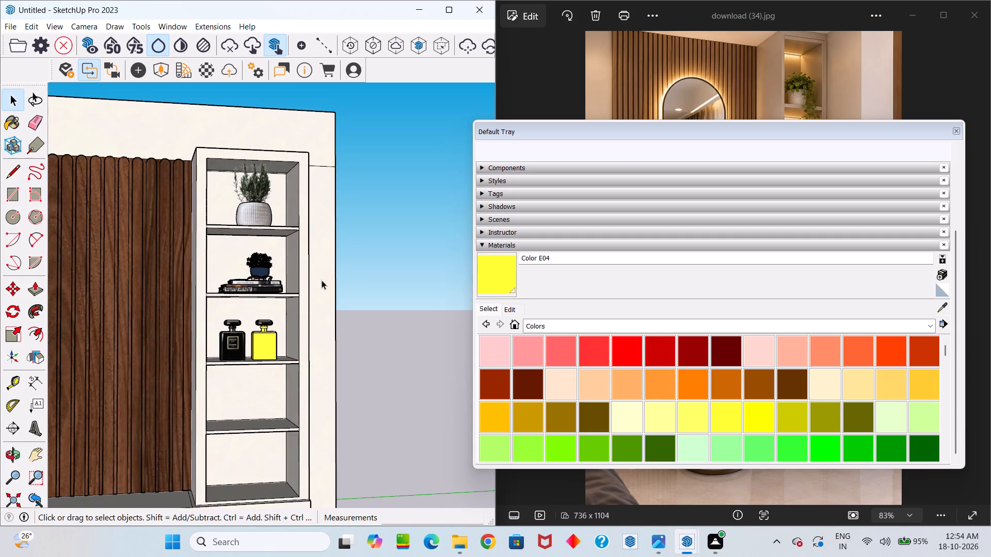
middle_drag(276, 341, 188, 461)
middle_drag(232, 398, 233, 316)
drag(223, 382, 233, 316)
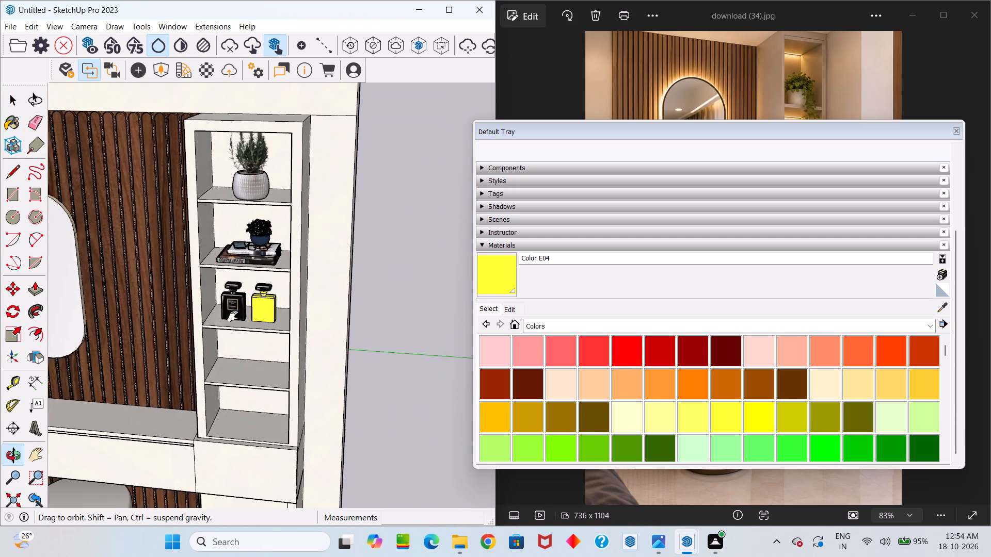
drag(233, 316, 238, 270)
middle_drag(233, 316, 238, 268)
scroll(250, 273, down, 9)
middle_drag(306, 263, 339, 210)
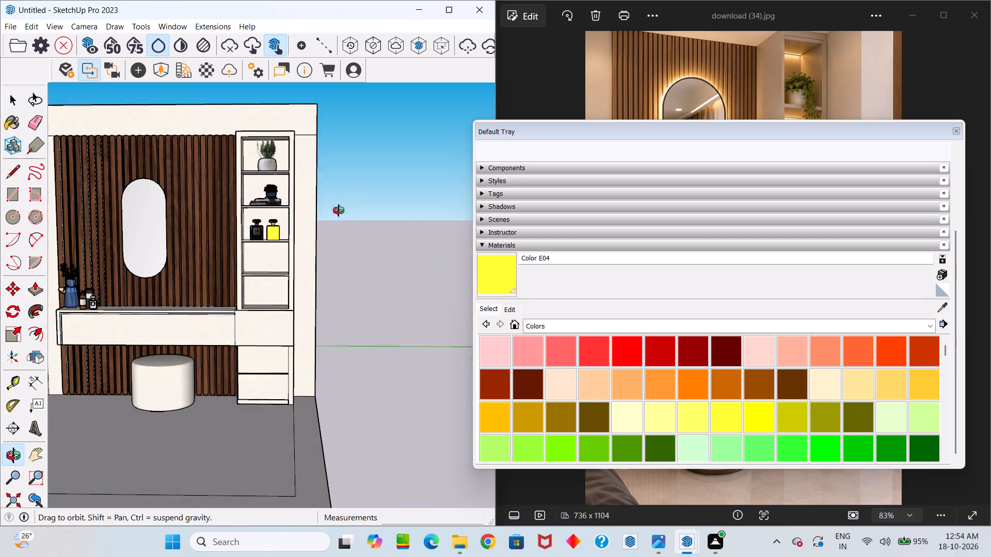
middle_drag(339, 210, 319, 232)
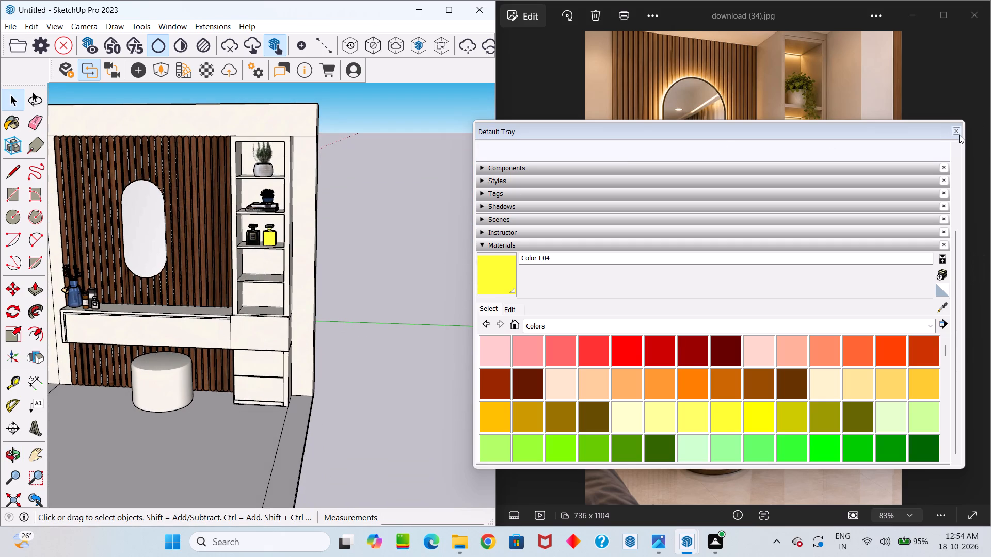
Uncover the reference photo and import the natures-dyxi.skp model from the Downloads folder.
click(959, 135)
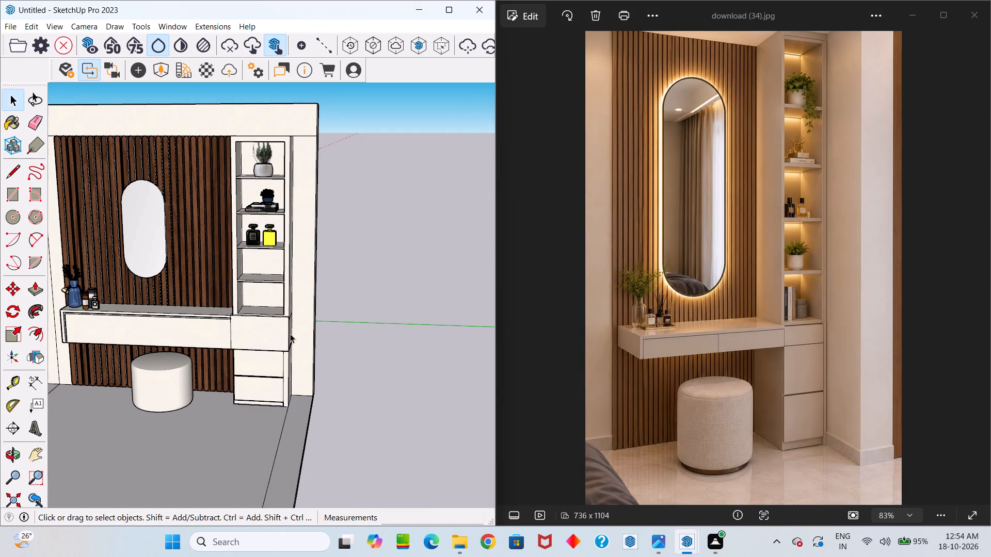
click(462, 544)
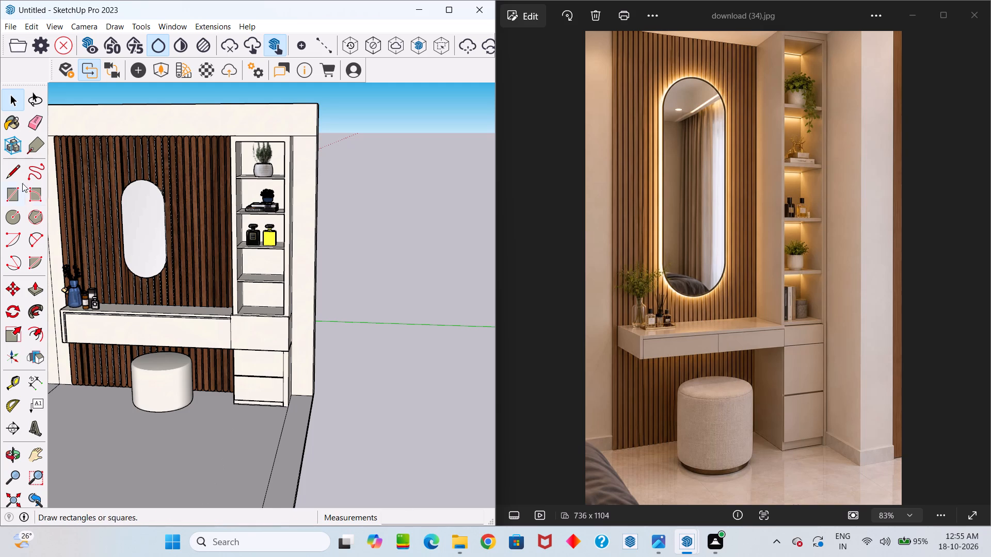
click(13, 26)
click(39, 214)
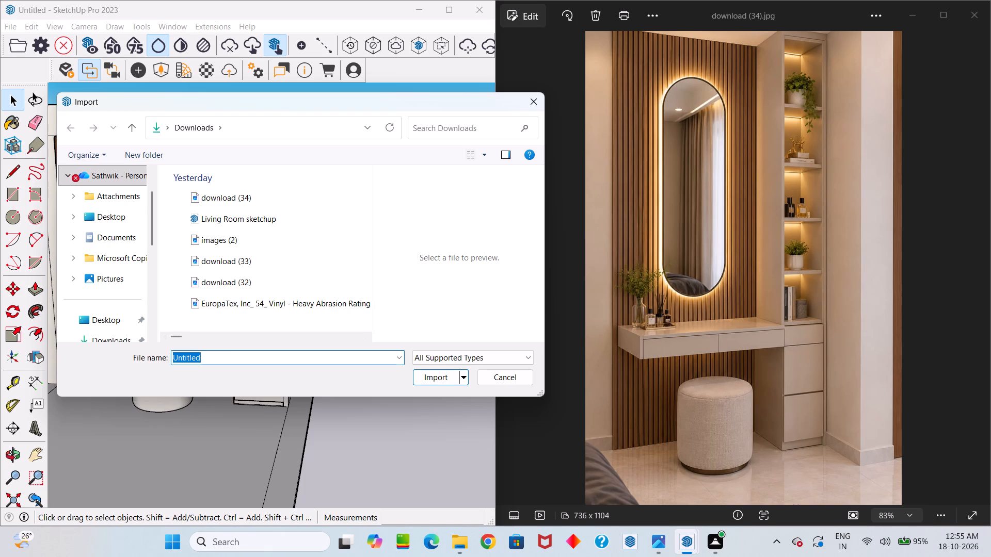
key(BackSpace)
key(BackSpace)
key(BackSpace)
text(naty)
key(BackSpace)
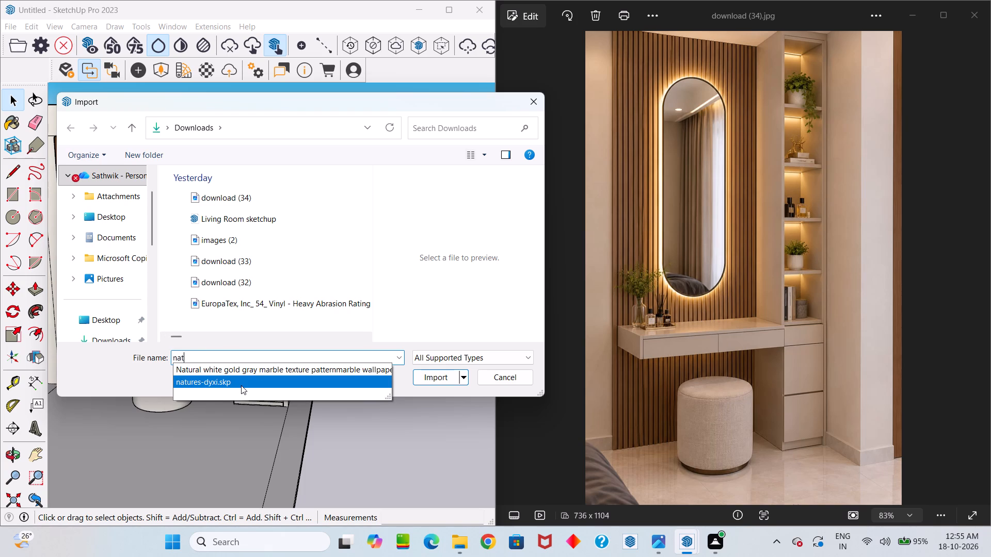
click(241, 385)
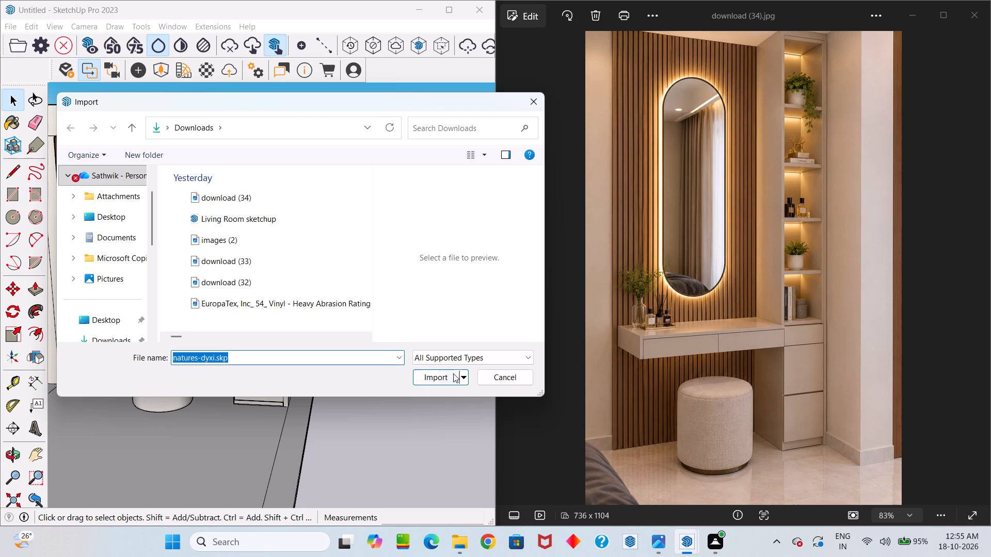
click(446, 382)
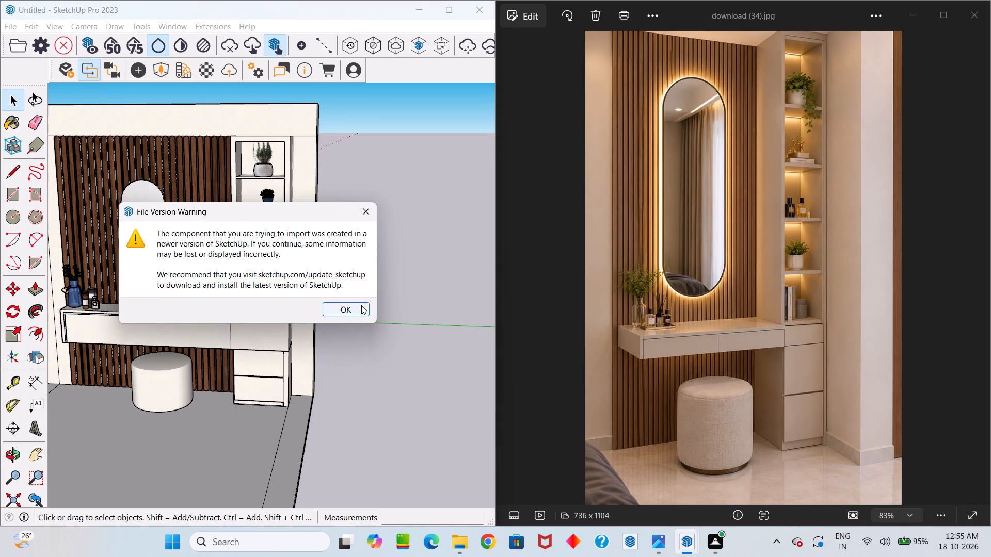
click(361, 305)
Place the imported set of coloured bottles on the floor in front of the vanity, beside the stool.
scroll(142, 290, up, 7)
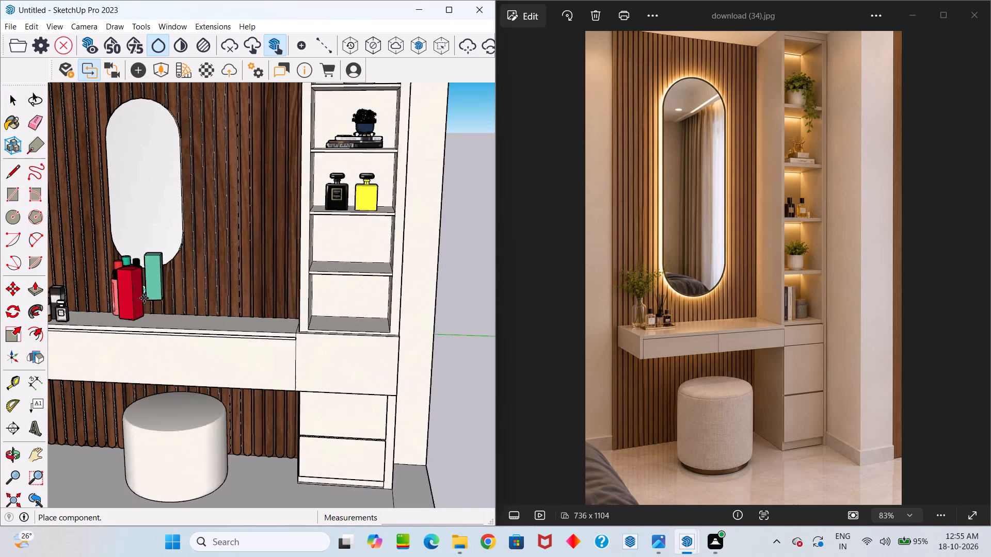
scroll(148, 317, up, 3)
scroll(162, 327, down, 11)
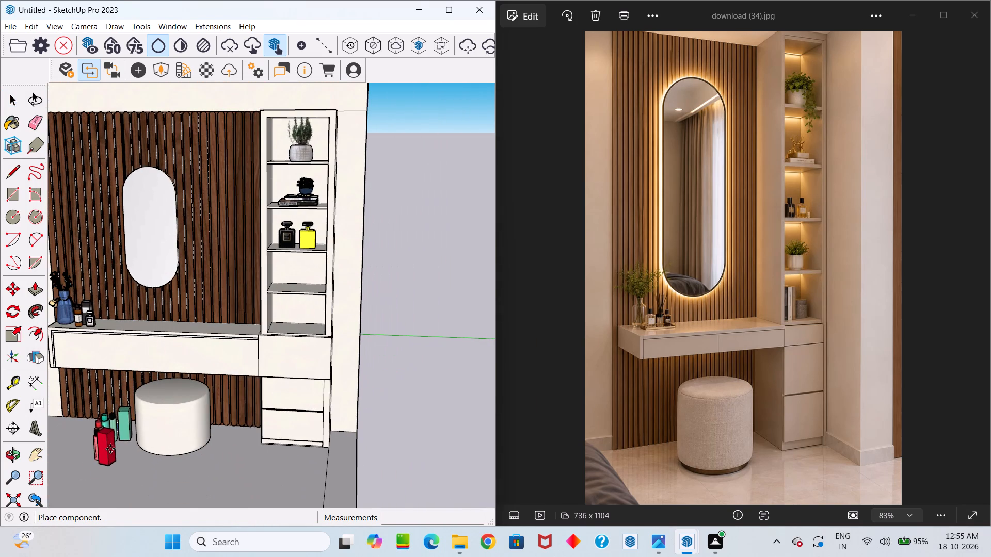
click(106, 464)
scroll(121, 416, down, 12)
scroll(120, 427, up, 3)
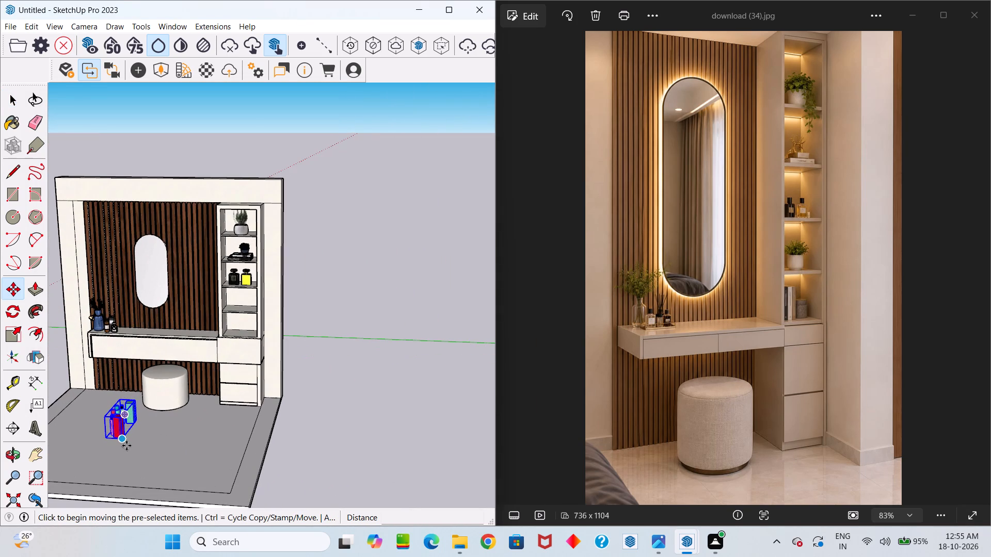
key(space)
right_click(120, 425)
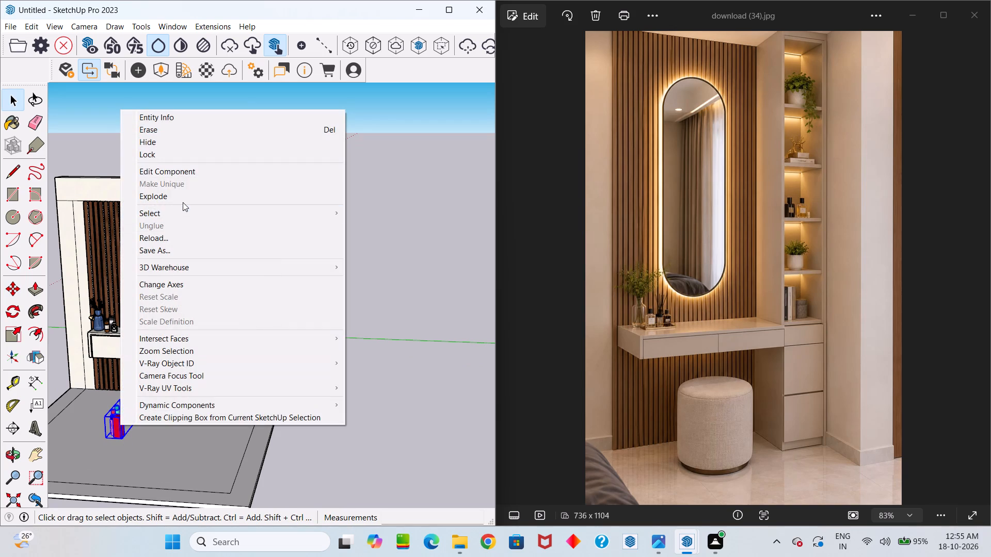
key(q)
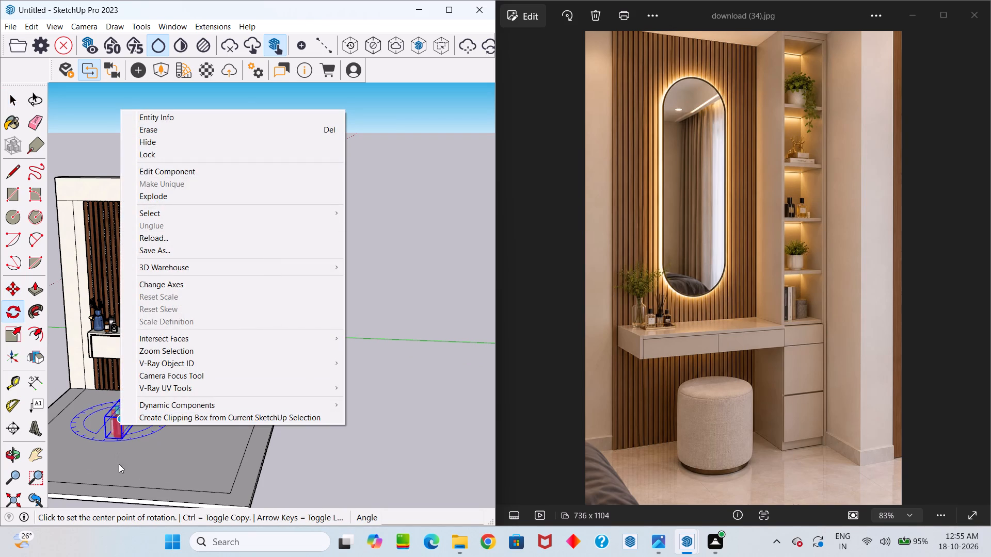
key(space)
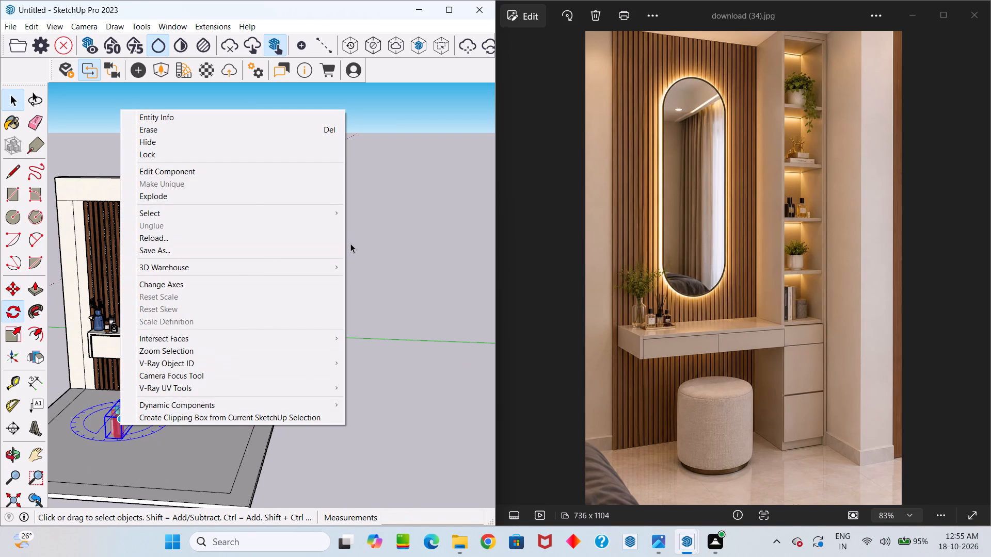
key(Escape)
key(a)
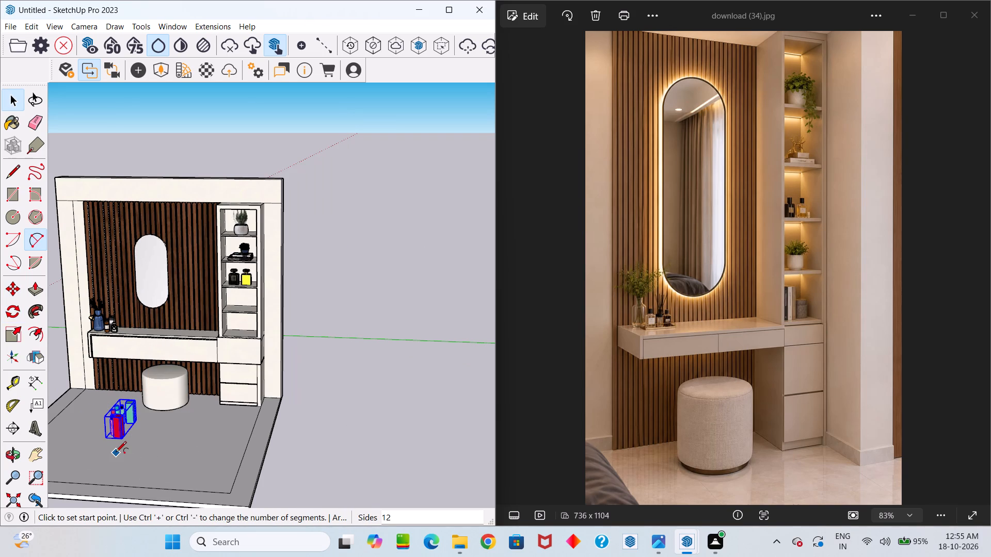
Rotate the imported bottle set roughly a quarter turn on the floor so its row of bottles faces the front.
key(q)
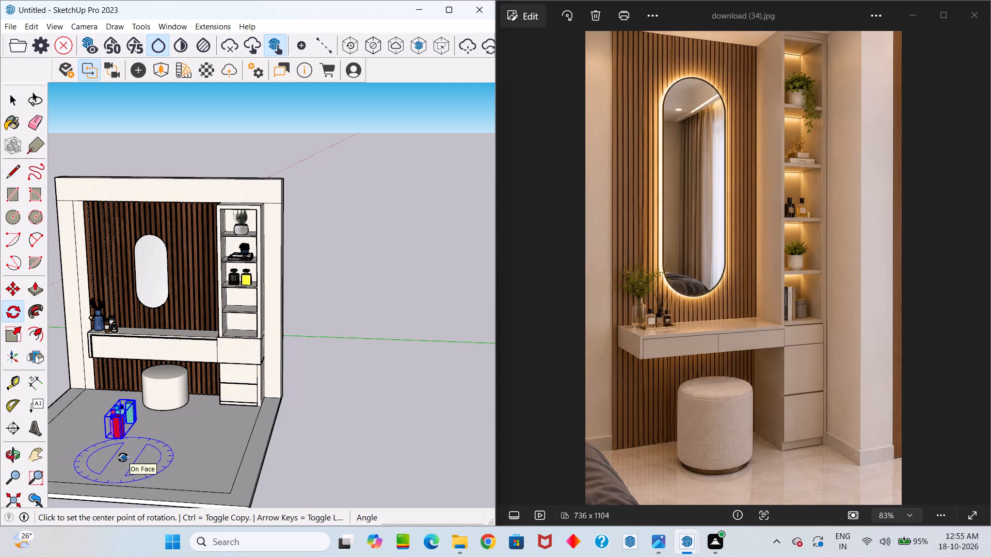
click(116, 454)
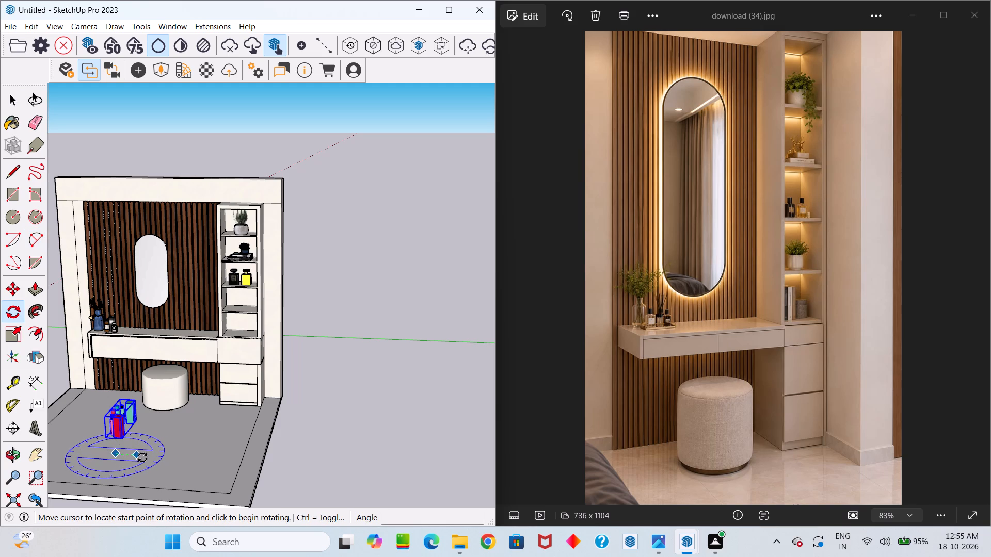
click(144, 458)
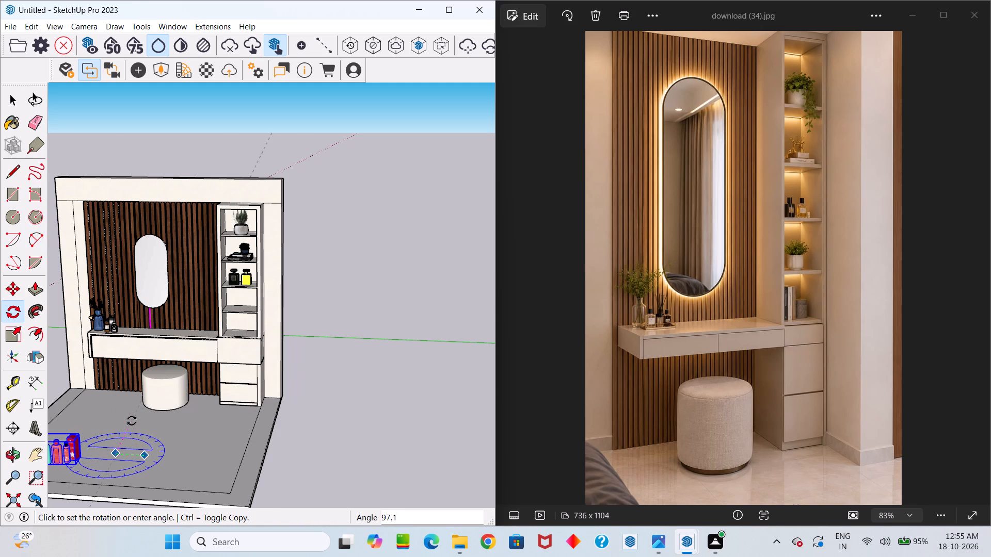
click(130, 430)
scroll(138, 401, down, 11)
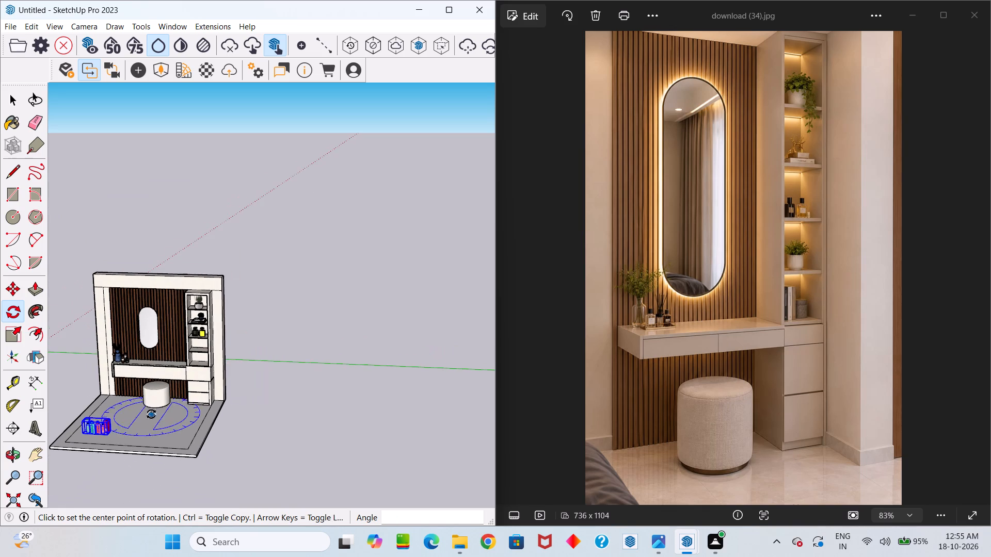
key(space)
scroll(137, 433, up, 5)
middle_drag(147, 429, 188, 440)
scroll(180, 430, down, 7)
scroll(127, 448, up, 20)
scroll(127, 448, up, 2)
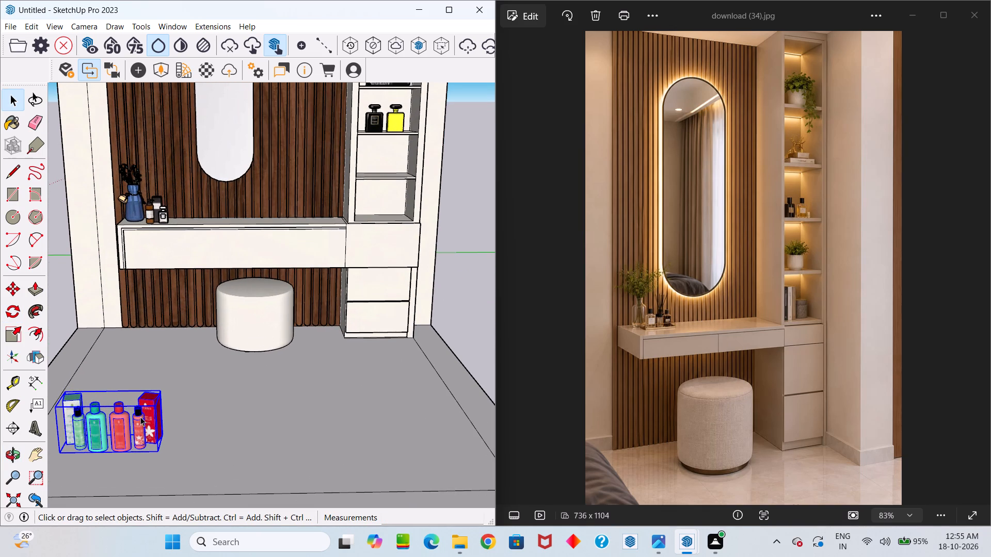
Explode the imported bottle set into its separate bottles and boxes.
right_click(140, 417)
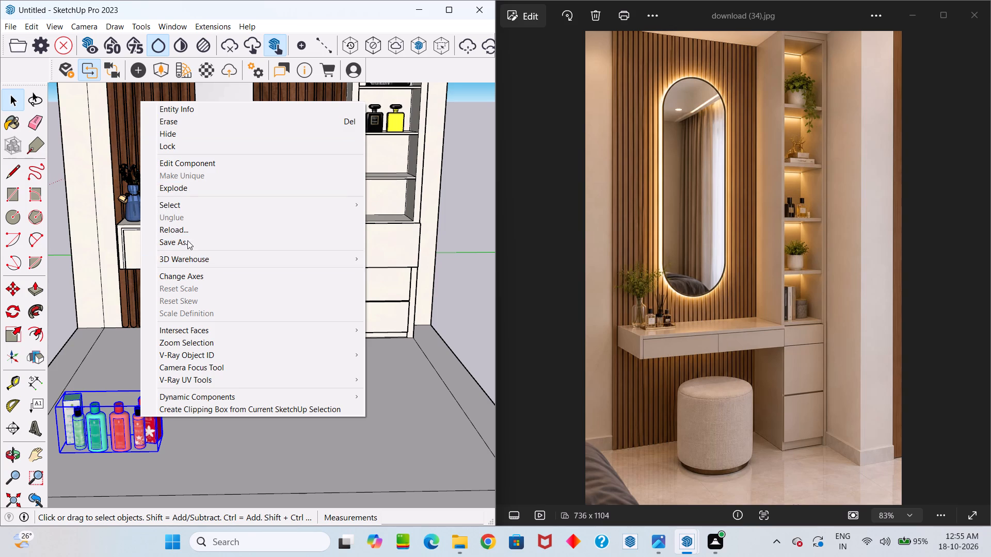
click(180, 186)
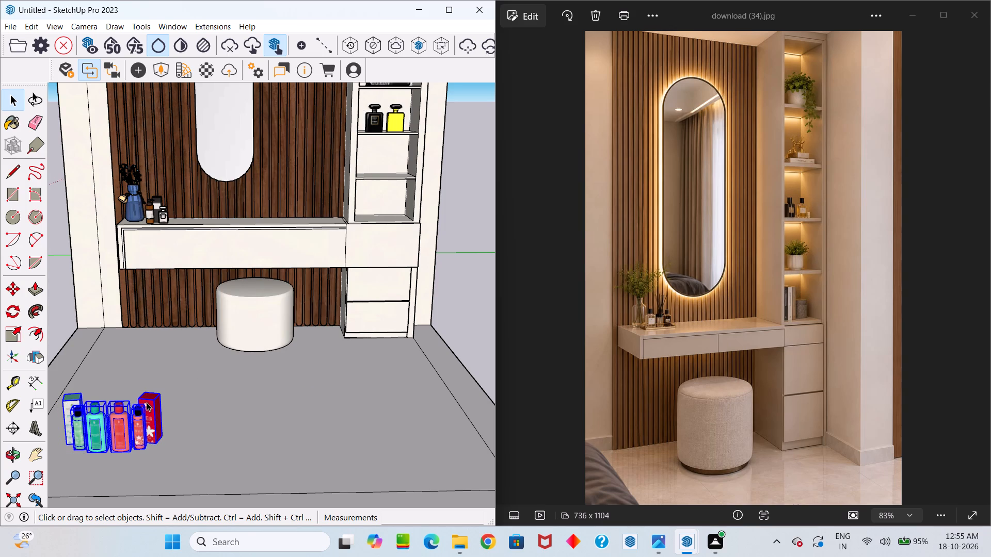
Move the red product box from the floor onto the vanity top, near the shelving unit.
click(149, 402)
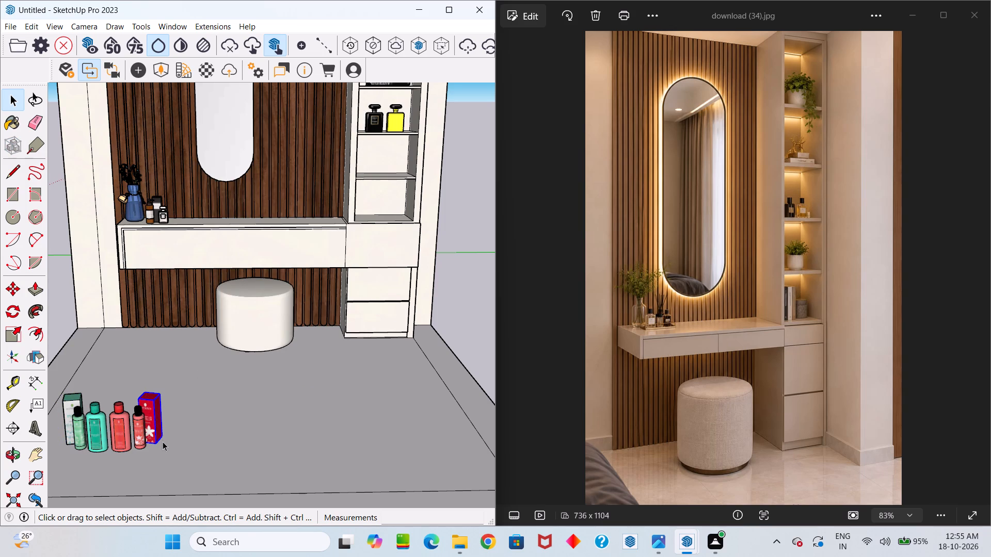
key(m)
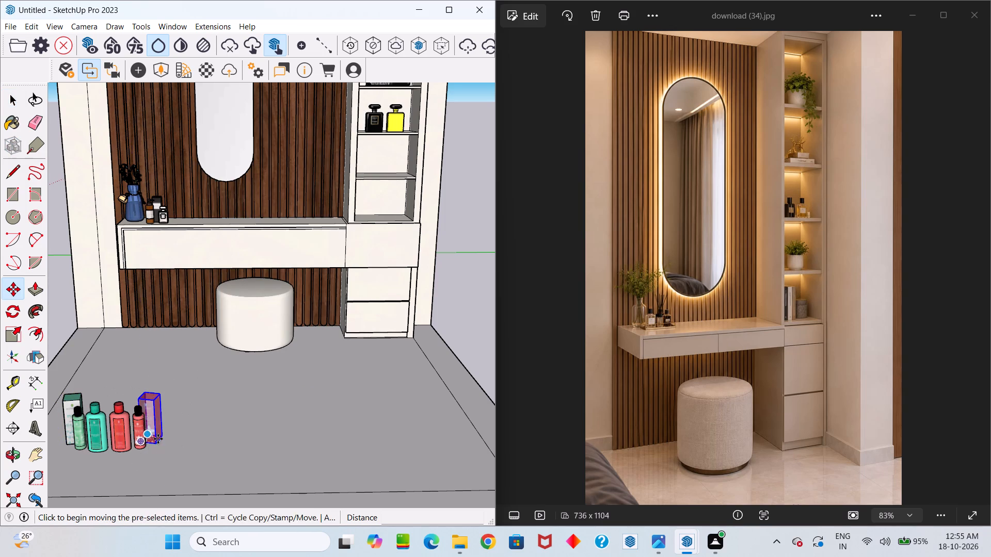
click(163, 445)
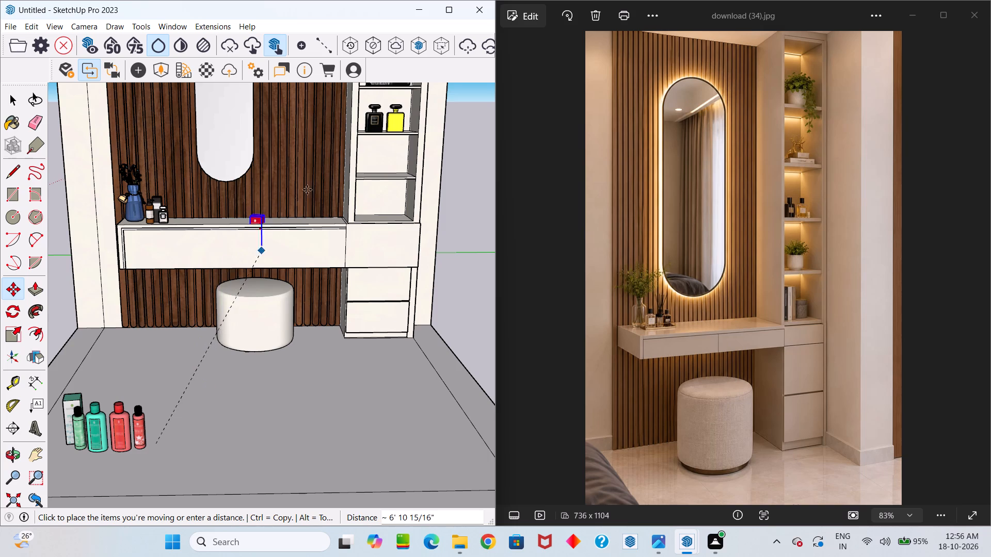
middle_drag(312, 220, 275, 367)
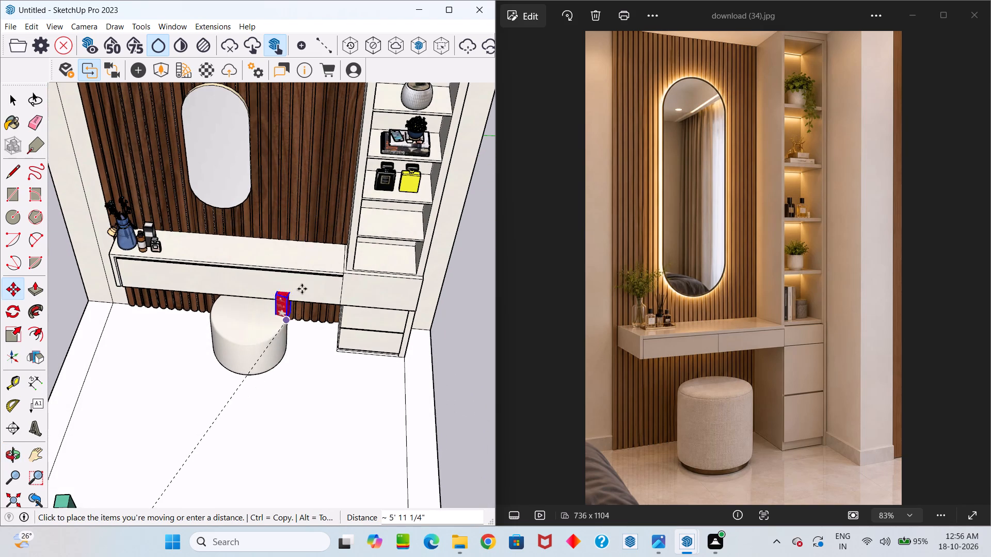
click(297, 259)
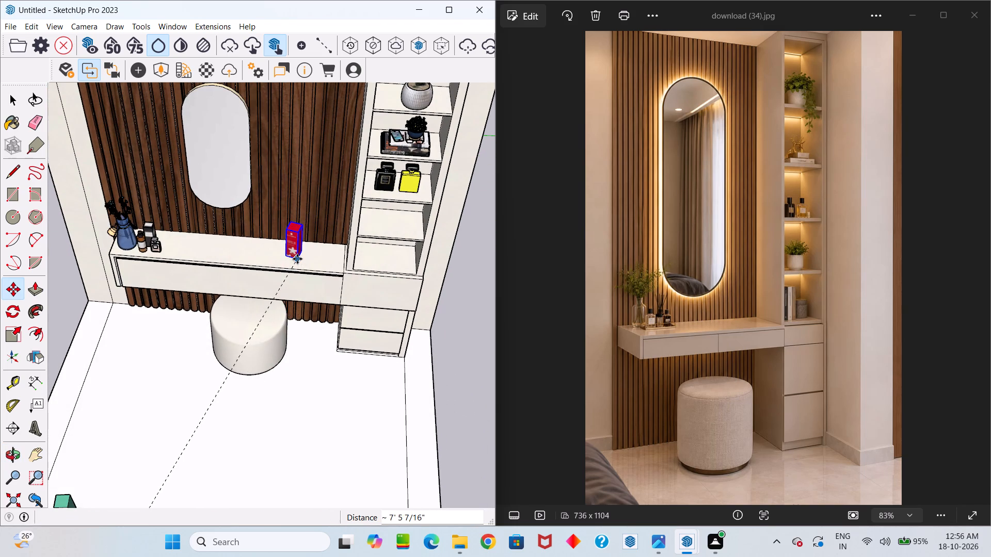
Rotate the red box slightly on the vanity top so its label side faces the front.
key(q)
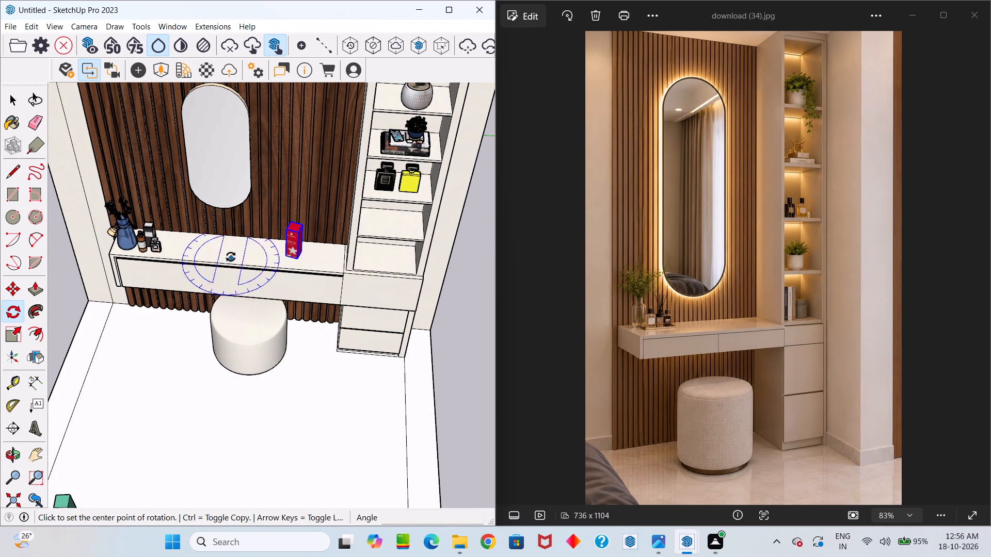
click(231, 257)
click(257, 258)
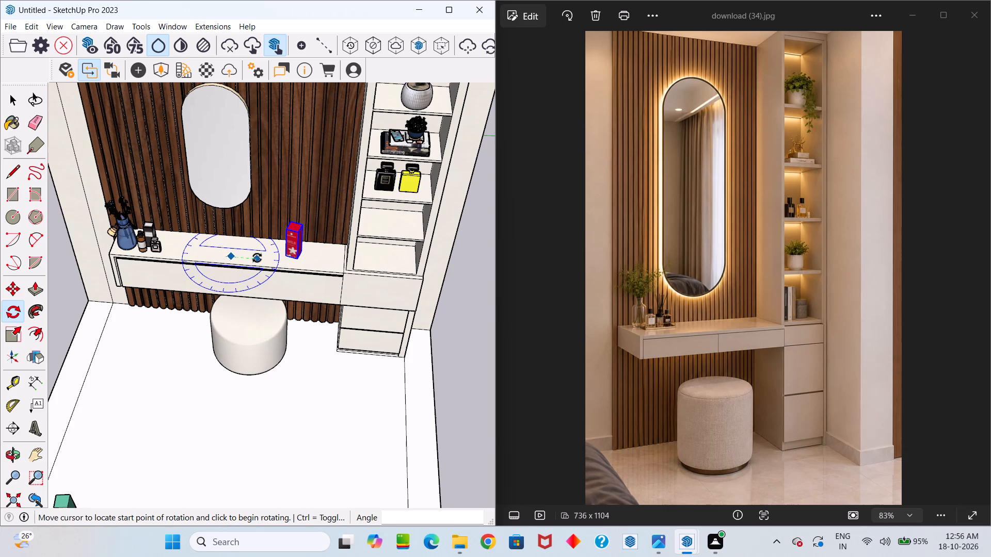
click(261, 253)
key(space)
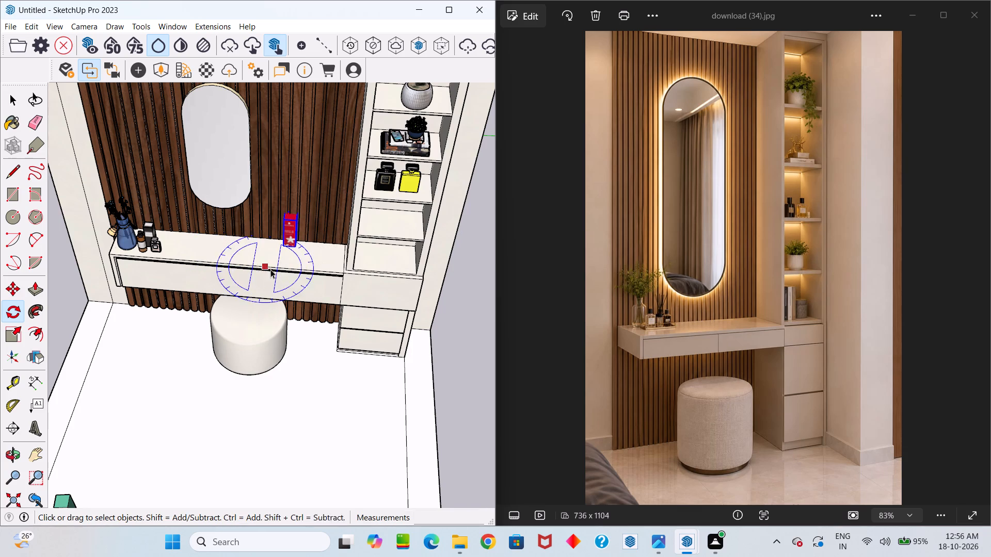
Move the red box about 6 inches toward the front edge of the vanity top.
scroll(299, 267, up, 5)
key(n)
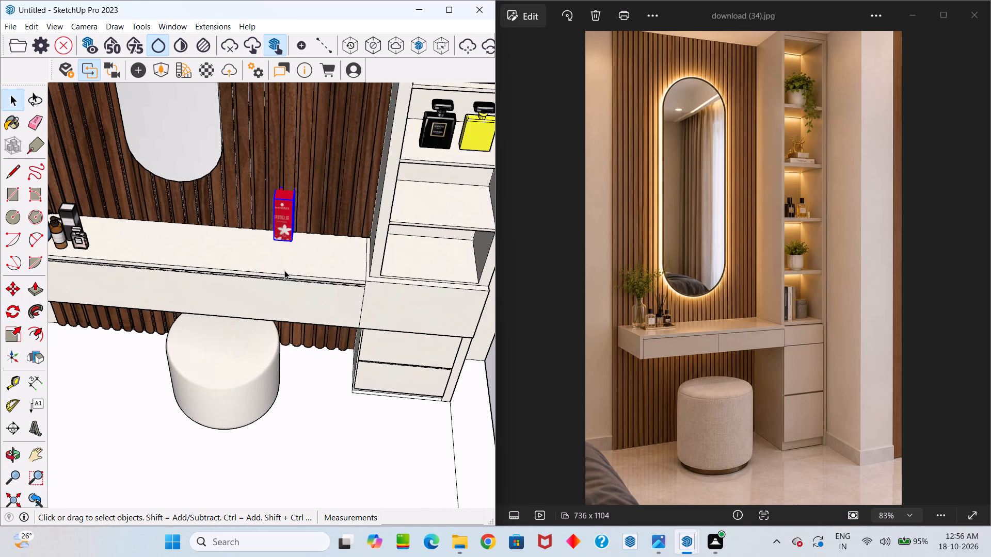
key(m)
click(294, 242)
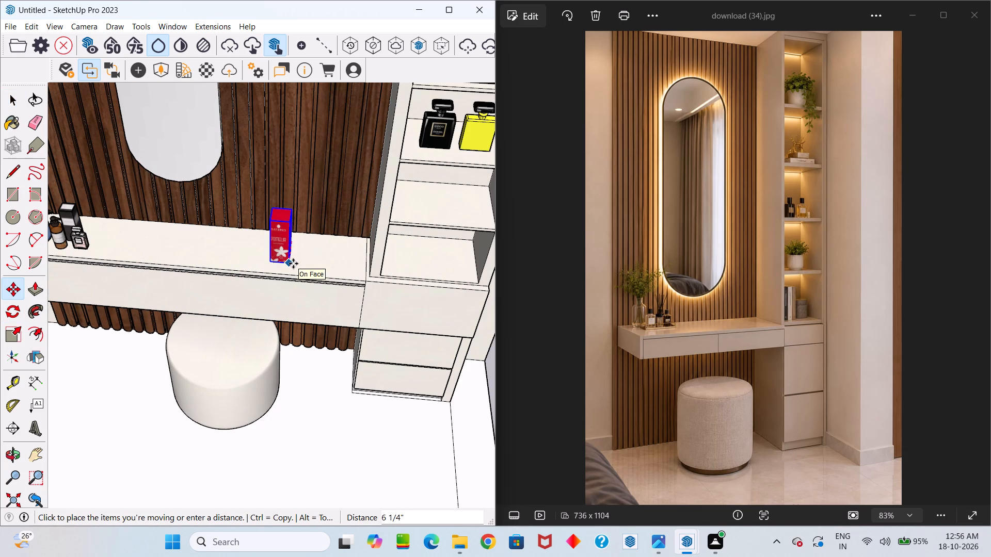
click(292, 268)
key(space)
Move the small black-capped red bottle from the floor onto the vanity top, right beside the red box.
scroll(293, 266, down, 14)
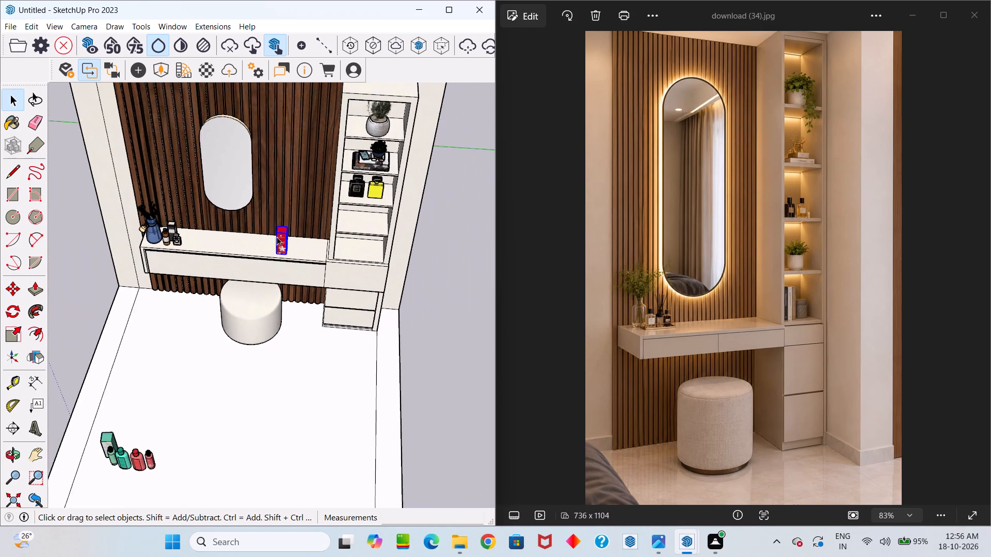
scroll(277, 237, down, 7)
scroll(189, 382, up, 10)
click(192, 392)
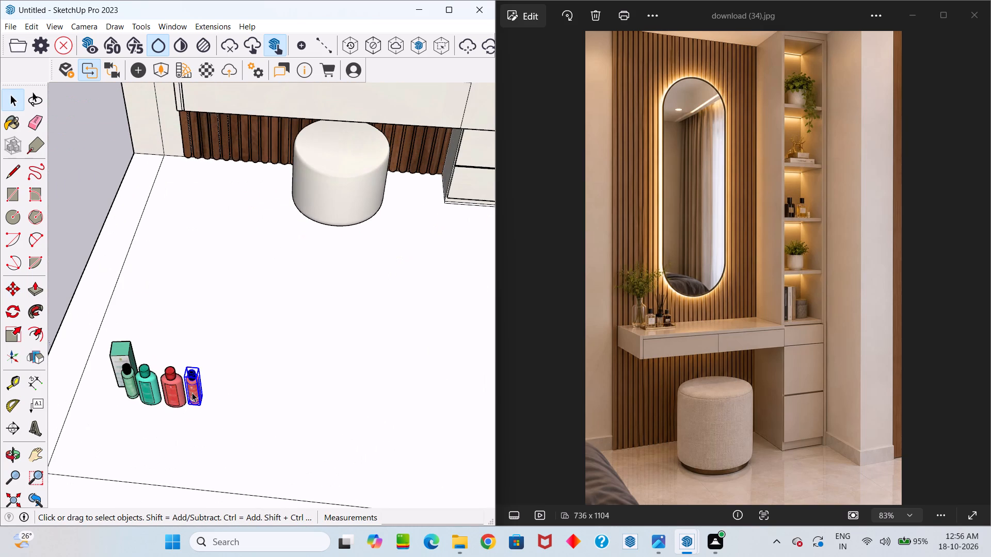
key(m)
scroll(197, 396, up, 4)
click(200, 412)
scroll(230, 358, down, 4)
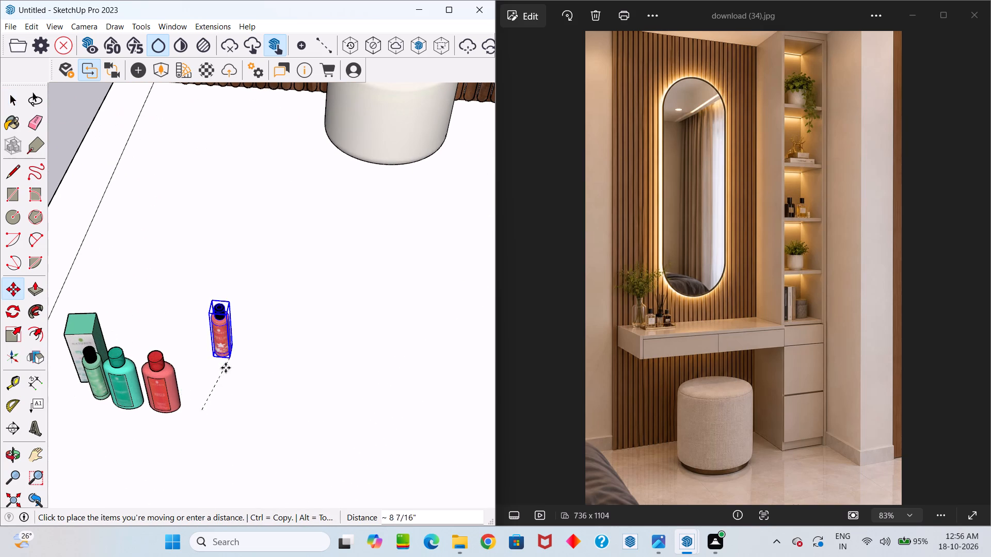
scroll(226, 368, down, 10)
scroll(313, 177, up, 8)
scroll(334, 165, down, 1)
middle_drag(330, 195, 282, 272)
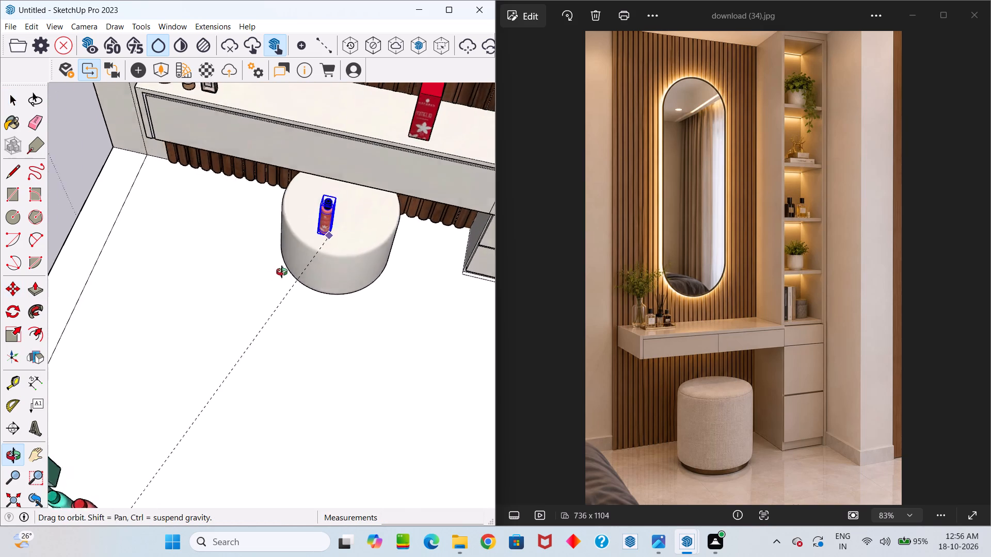
middle_drag(282, 272, 270, 285)
scroll(271, 285, down, 7)
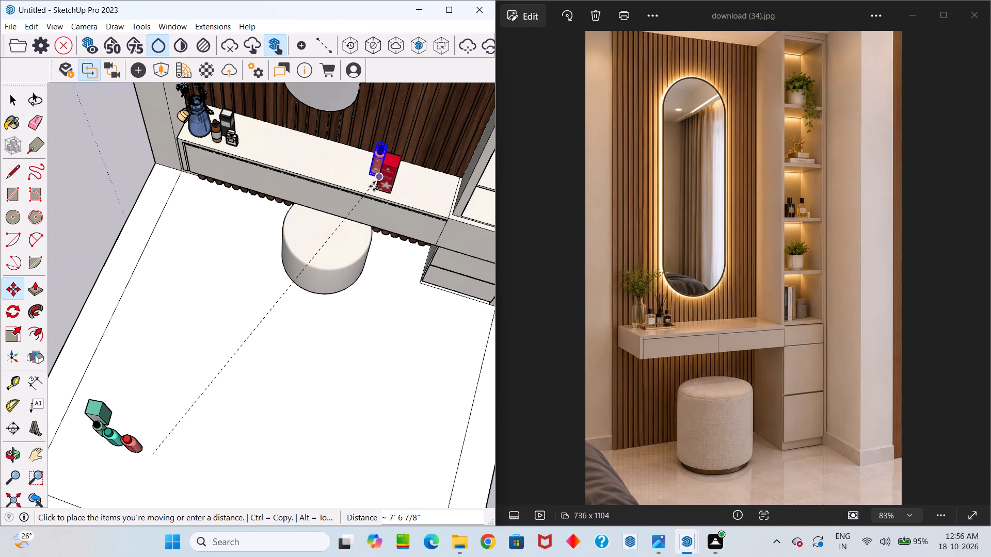
click(373, 187)
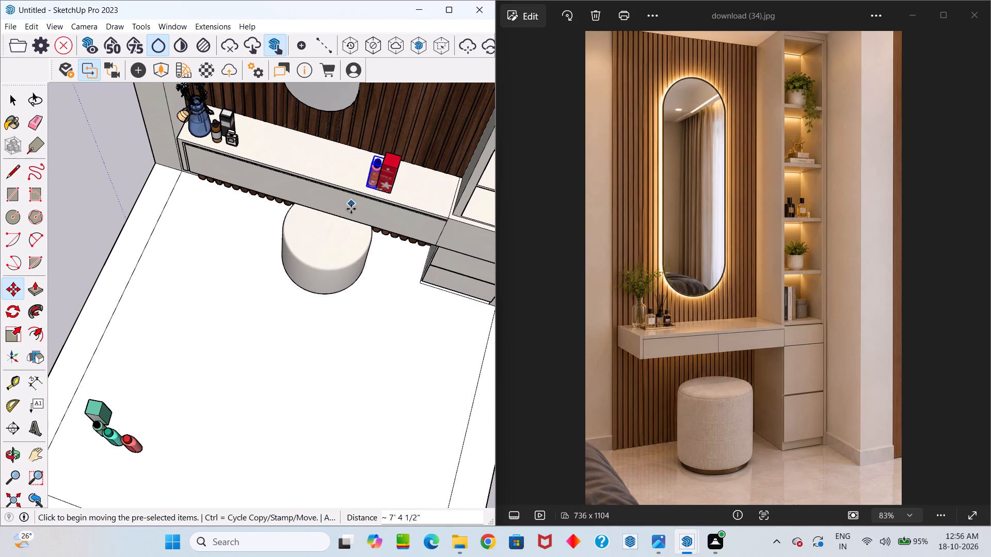
key(space)
click(332, 172)
Move the larger red bottle from the floor onto the vanity top, next to the small red bottle.
scroll(334, 165, down, 4)
middle_drag(341, 188, 352, 113)
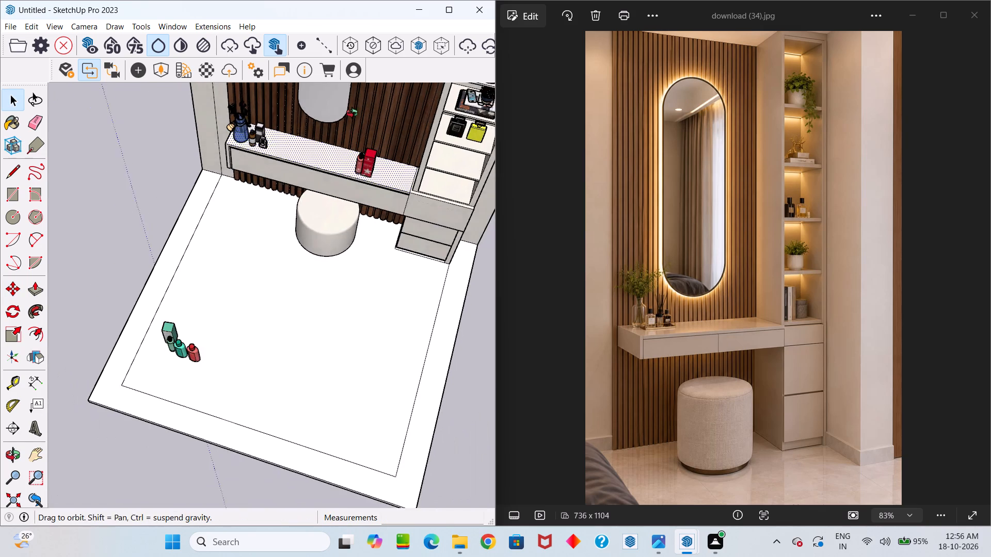
middle_drag(352, 113, 368, 54)
middle_drag(320, 238, 360, 149)
scroll(289, 248, up, 4)
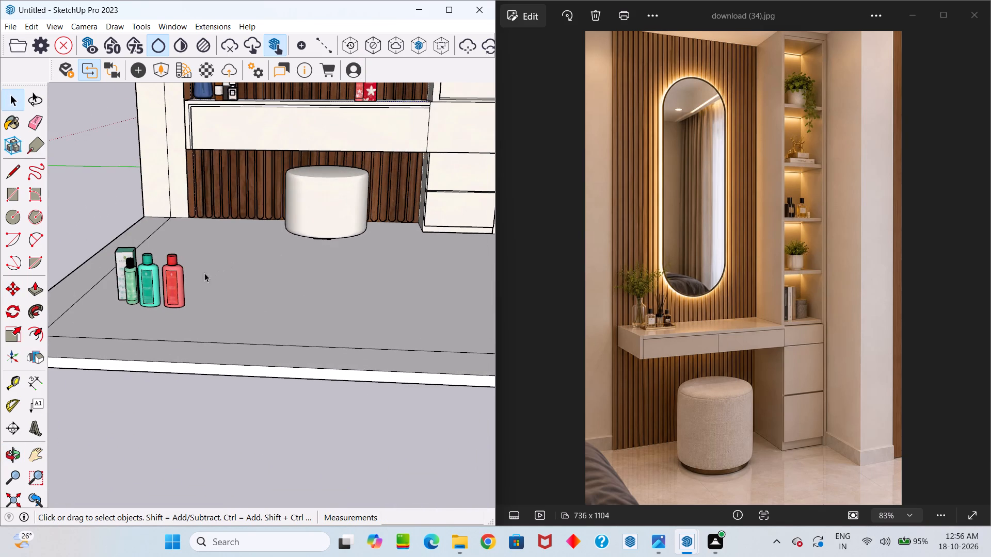
click(171, 283)
key(m)
scroll(190, 308, up, 1)
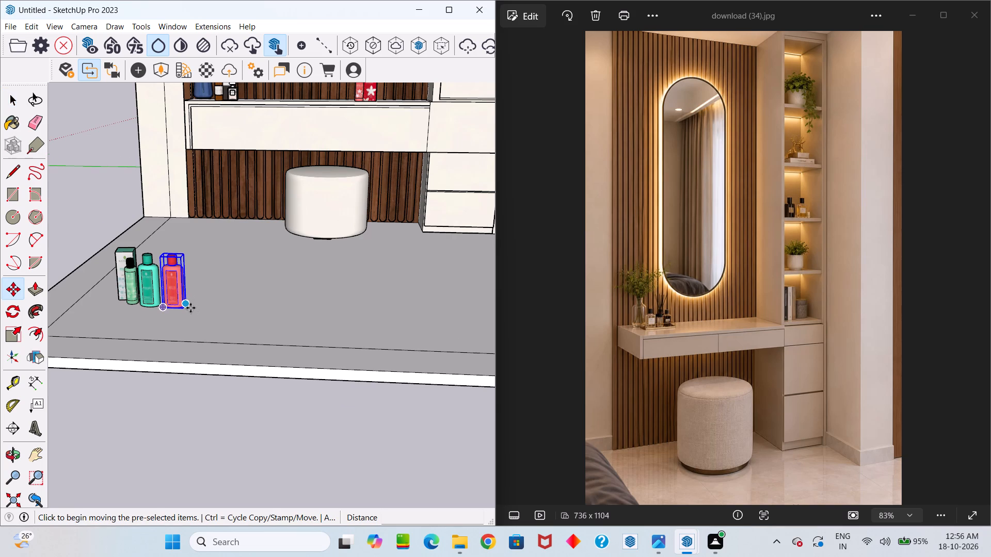
scroll(190, 308, up, 1)
click(184, 314)
scroll(240, 241, down, 12)
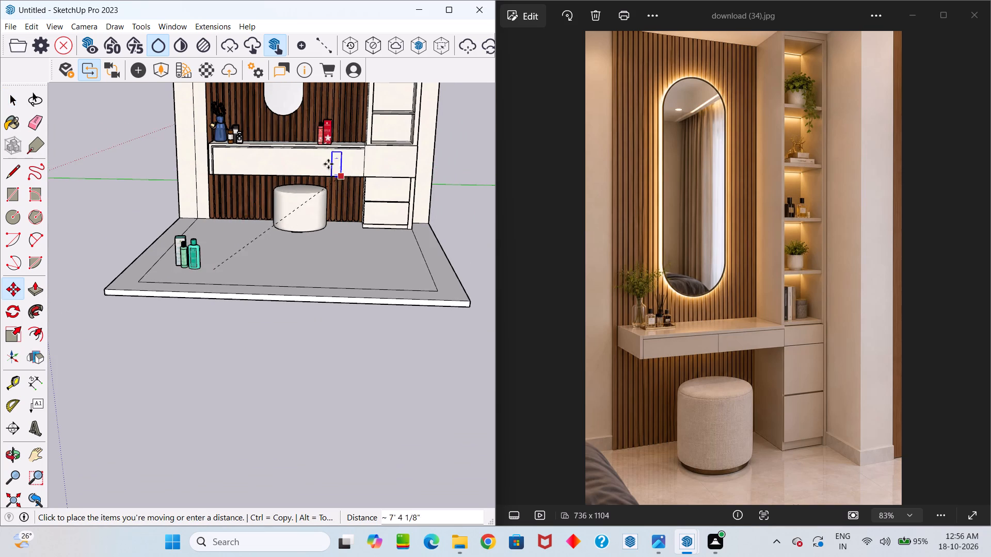
scroll(321, 142, up, 6)
middle_drag(310, 145, 281, 273)
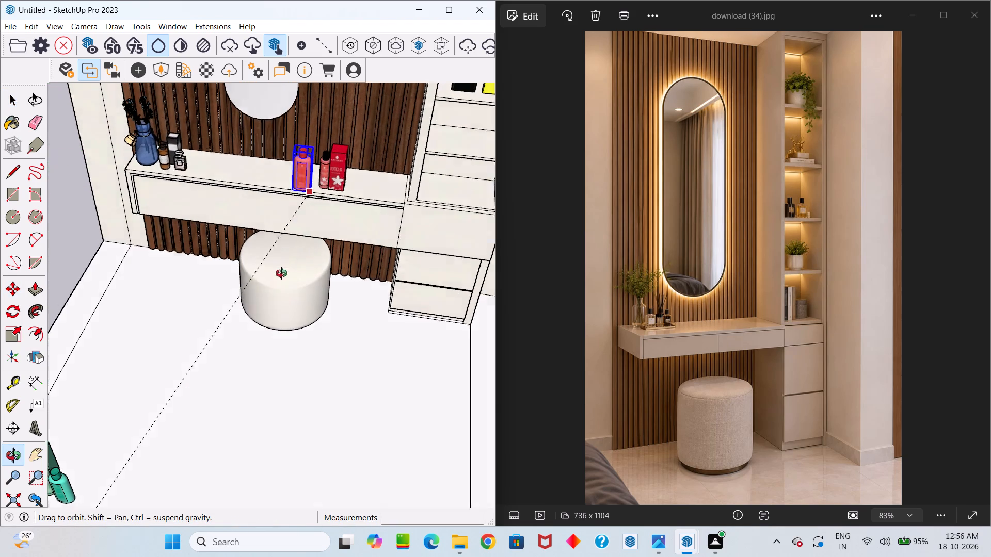
middle_drag(281, 273, 281, 272)
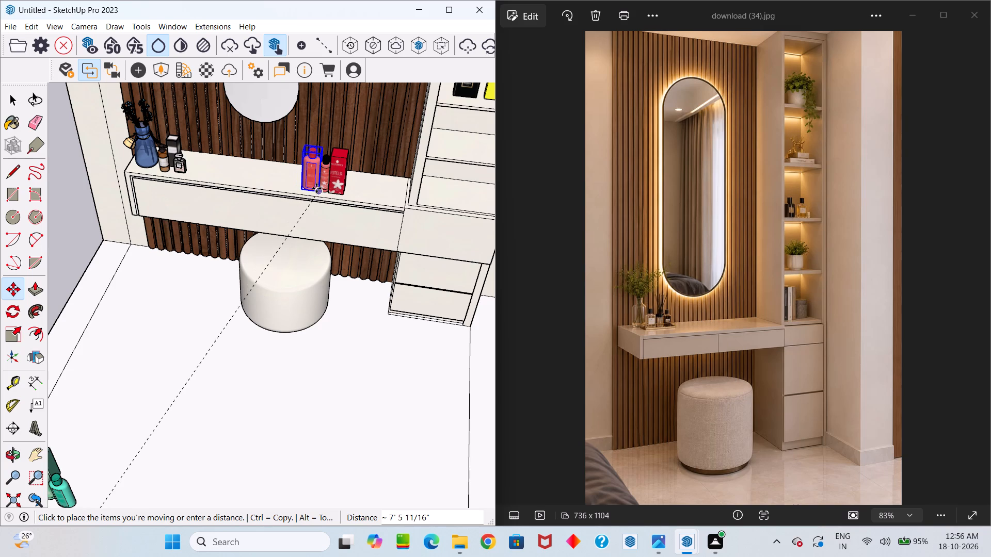
click(316, 188)
key(space)
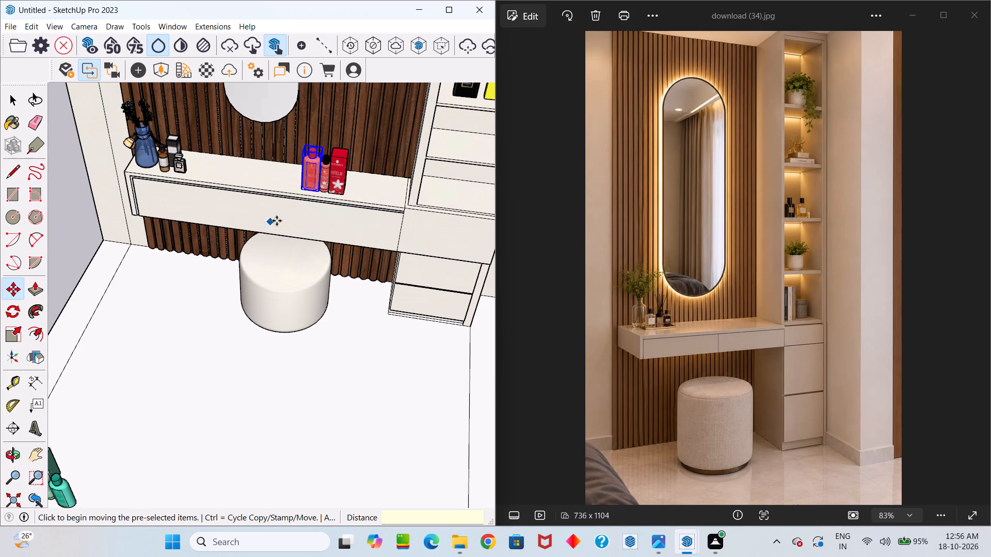
scroll(277, 221, down, 2)
key(space)
scroll(332, 181, up, 4)
click(322, 215)
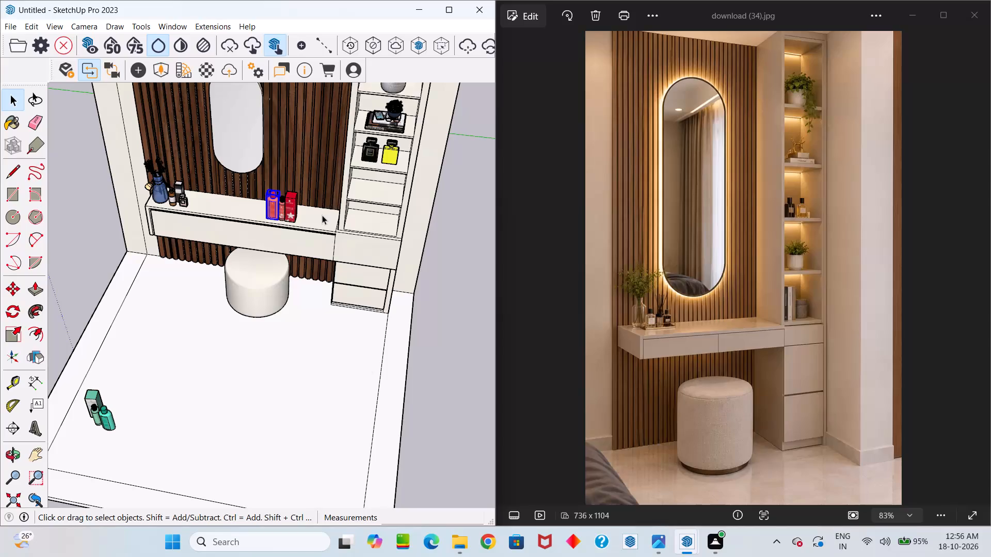
Move the larger green bottle from the floor onto the vanity top, next to the larger red bottle.
middle_drag(291, 224, 345, 162)
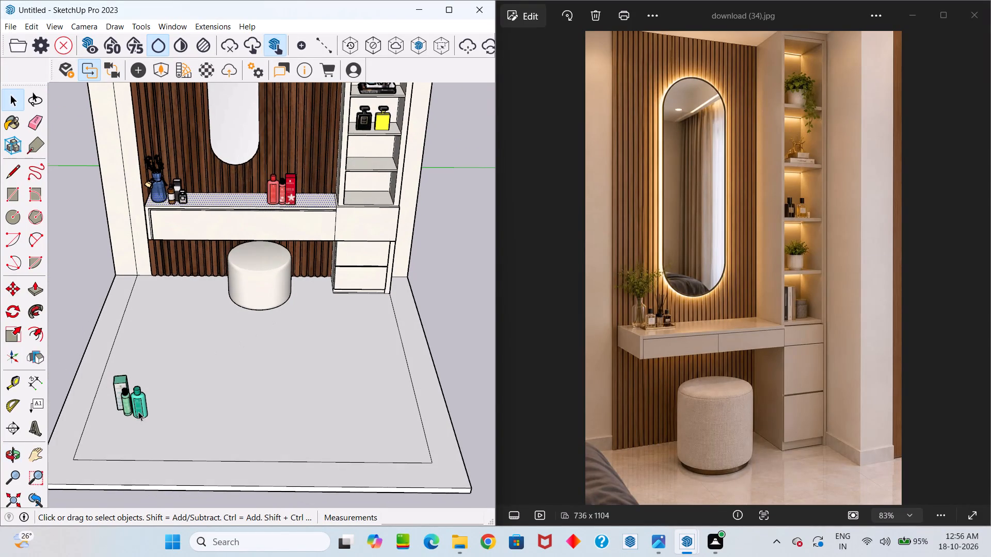
click(138, 410)
key(m)
click(148, 417)
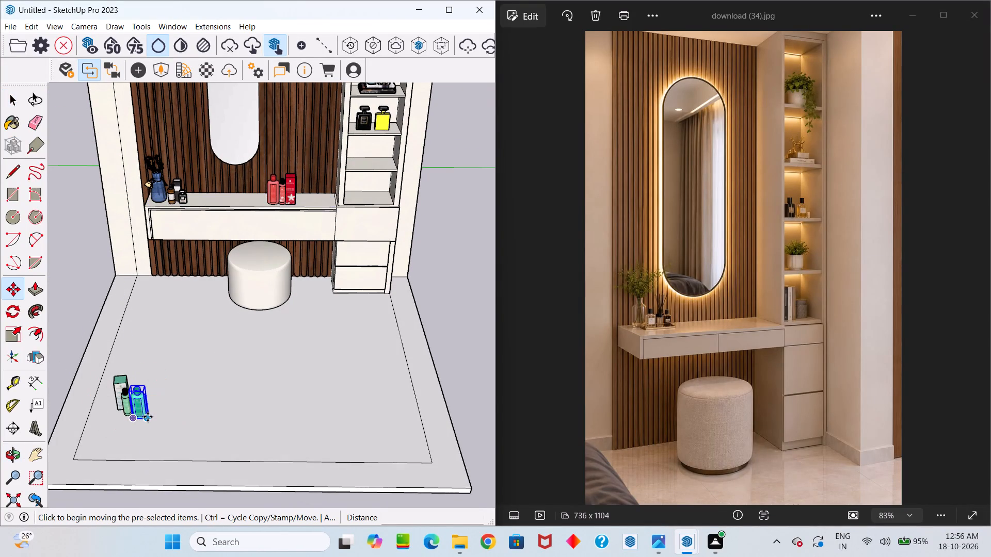
scroll(233, 207, up, 6)
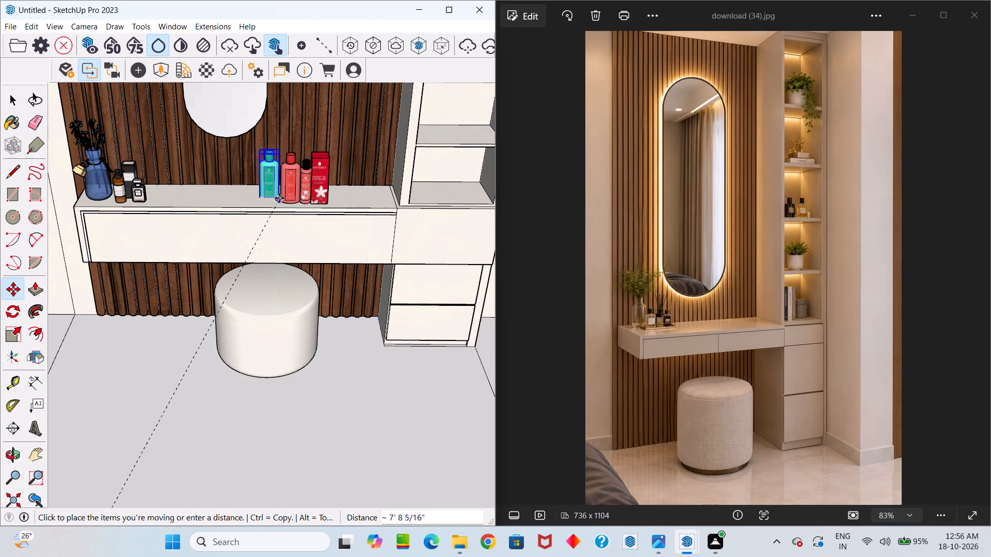
click(279, 198)
scroll(280, 201, down, 3)
key(space)
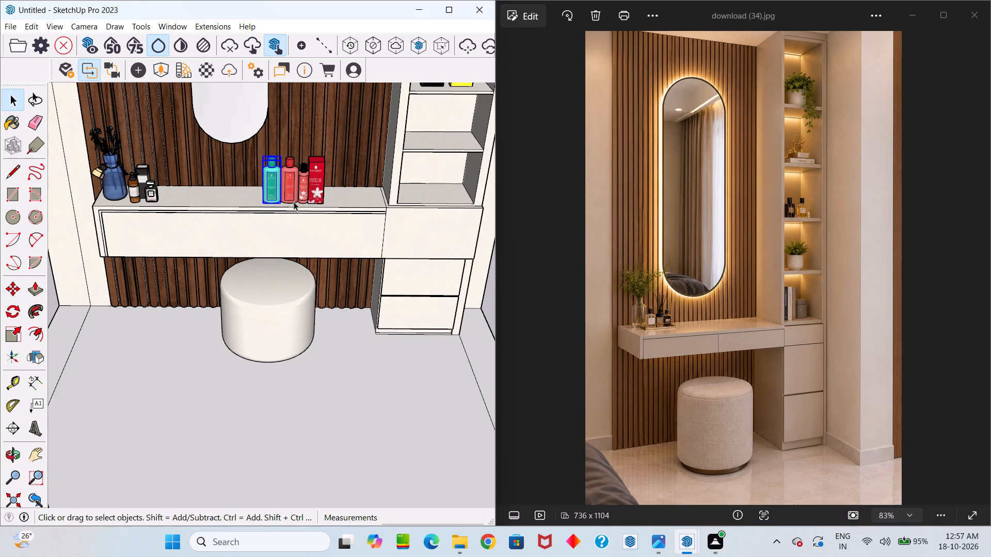
click(295, 202)
Move the small black-capped green bottle from the floor onto the vanity top, right beside the larger green bottle.
scroll(204, 364, down, 10)
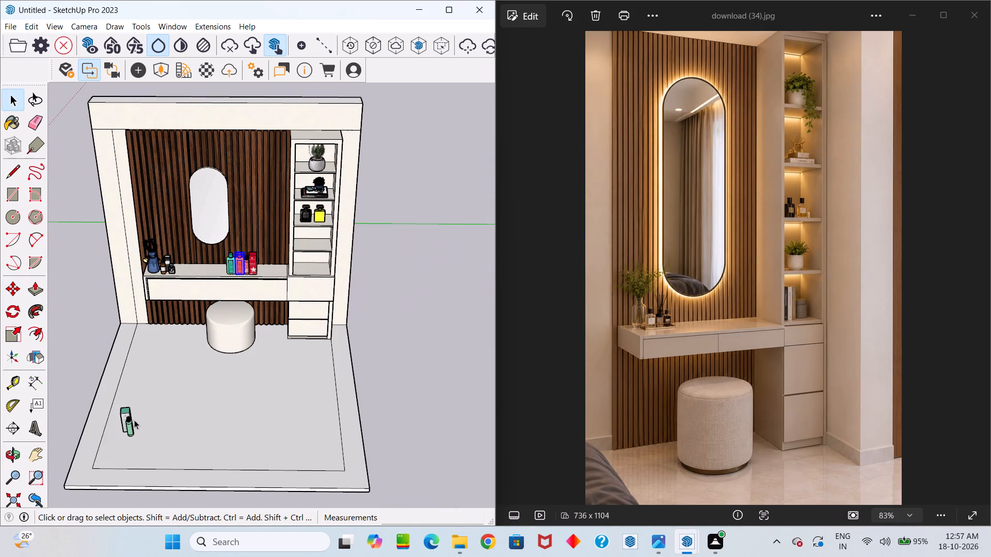
click(126, 425)
scroll(131, 429, up, 3)
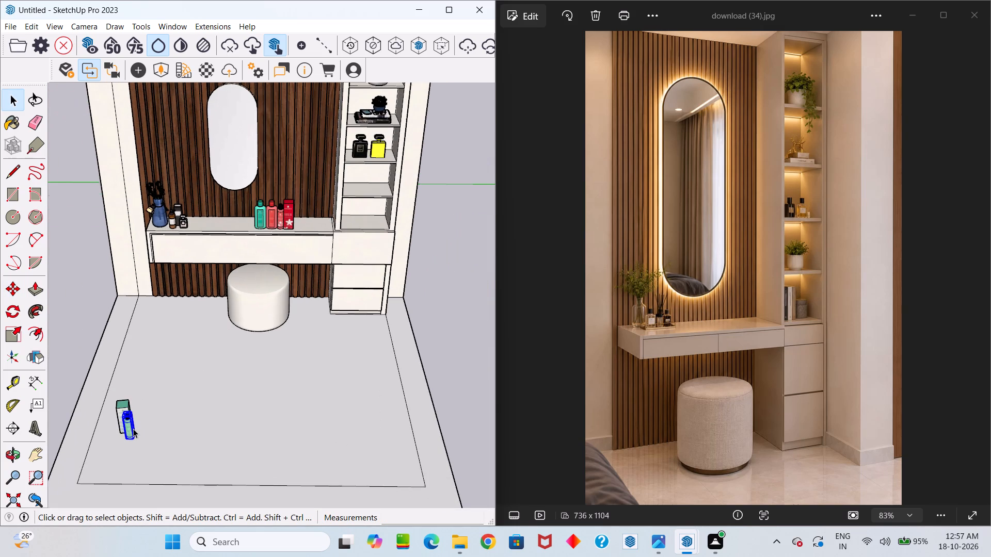
key(m)
scroll(131, 451, up, 3)
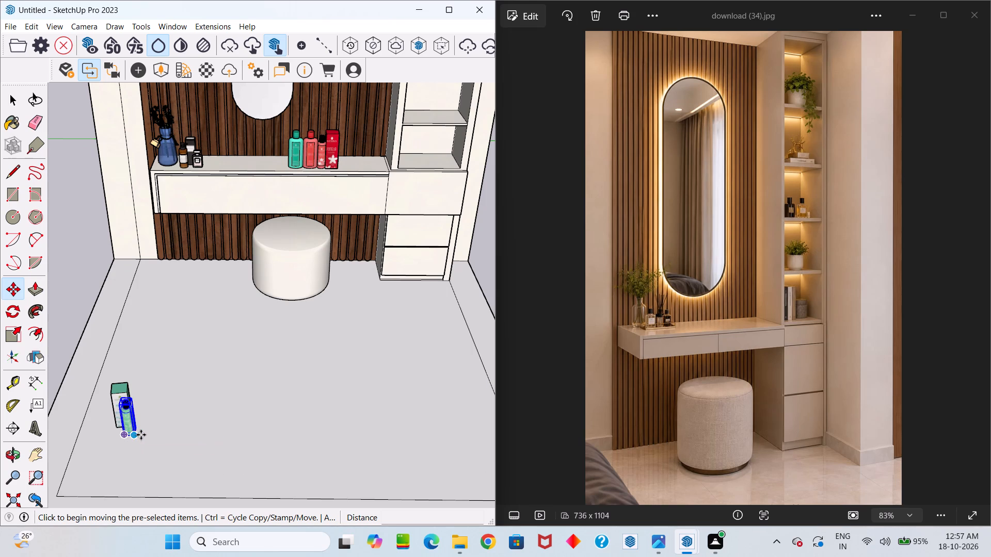
click(141, 435)
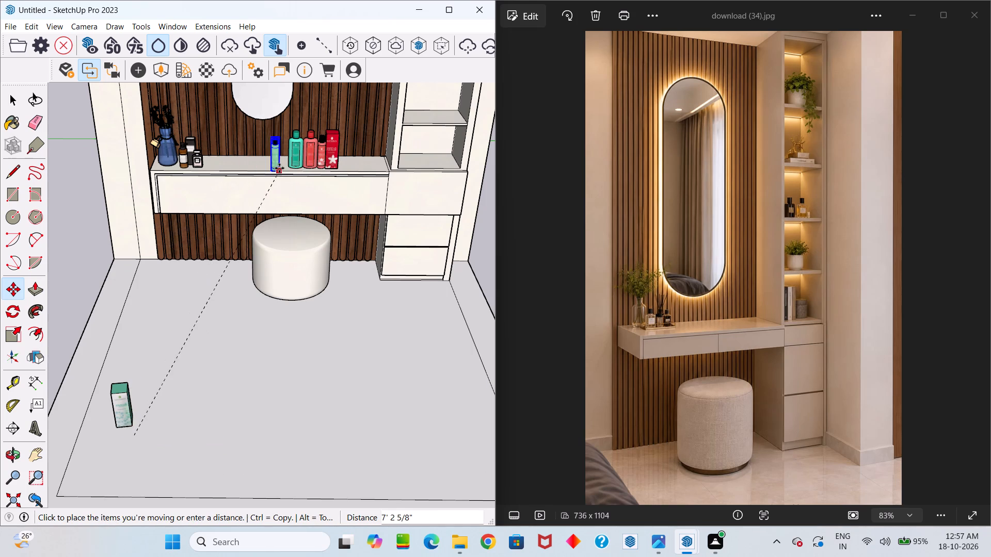
scroll(284, 165, up, 6)
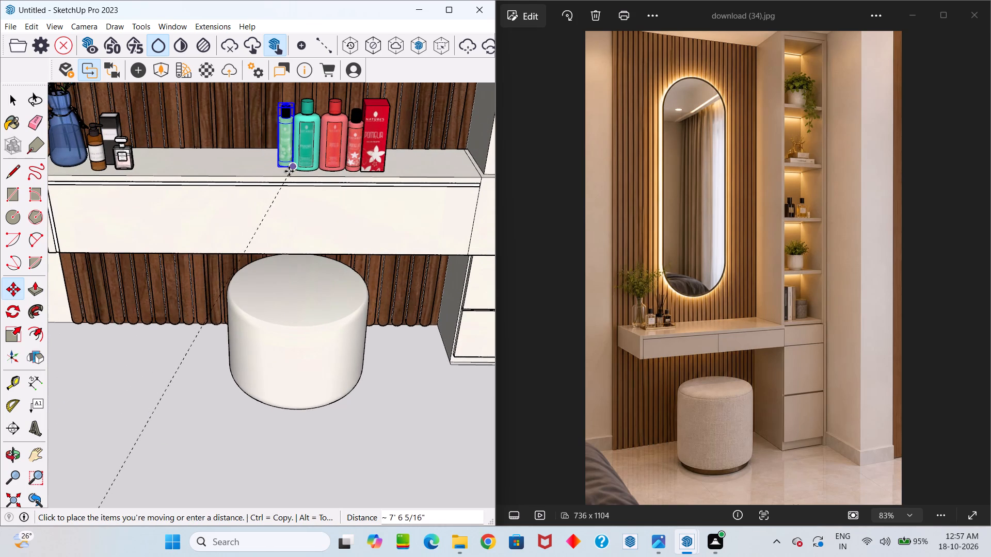
click(288, 171)
key(space)
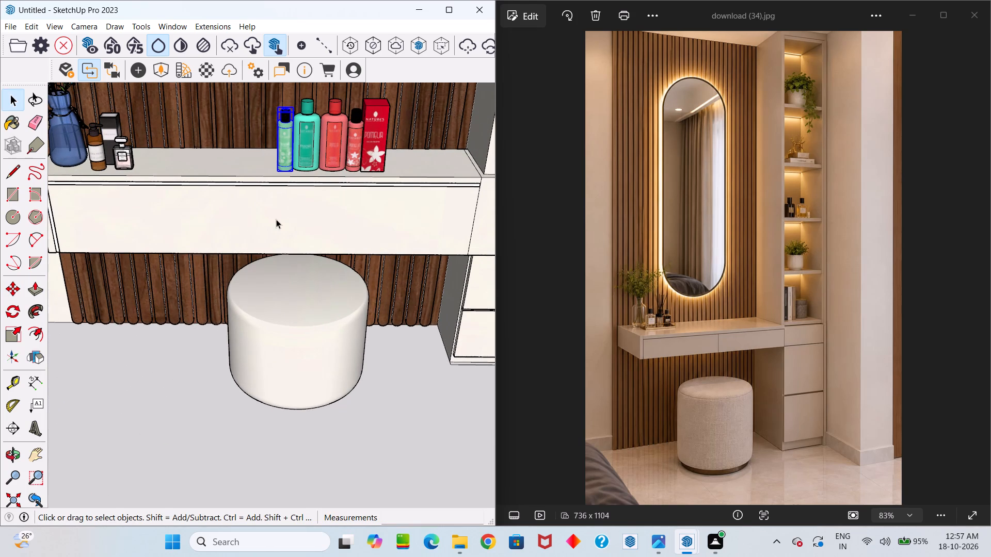
Rotate the green box on the floor 15 degrees about the vertical axis.
scroll(272, 221, down, 11)
scroll(197, 298, down, 6)
click(142, 373)
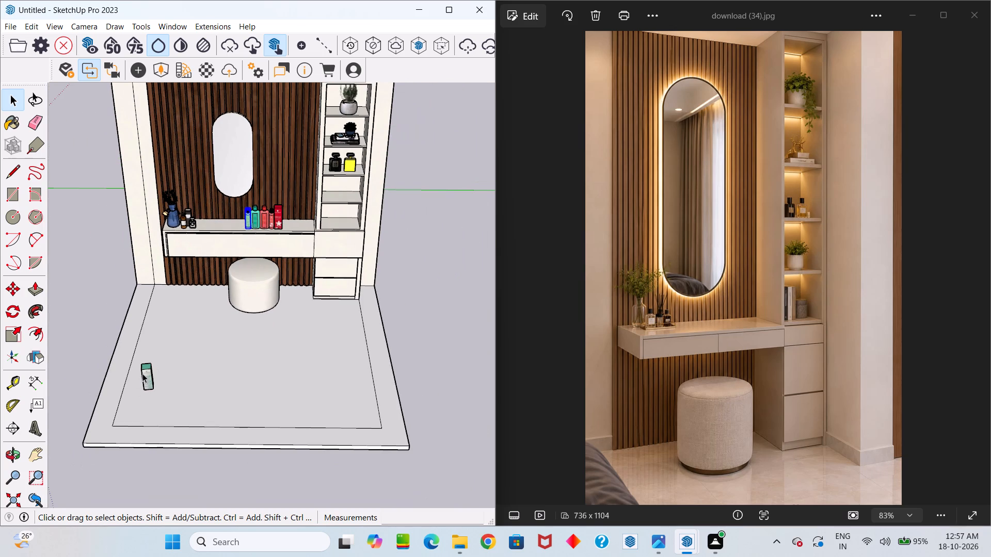
key(q)
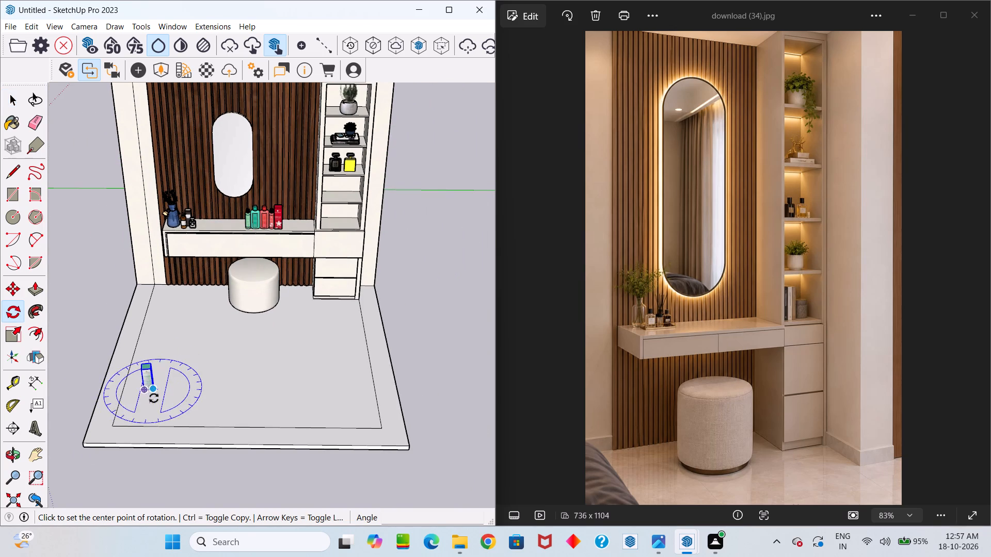
click(146, 404)
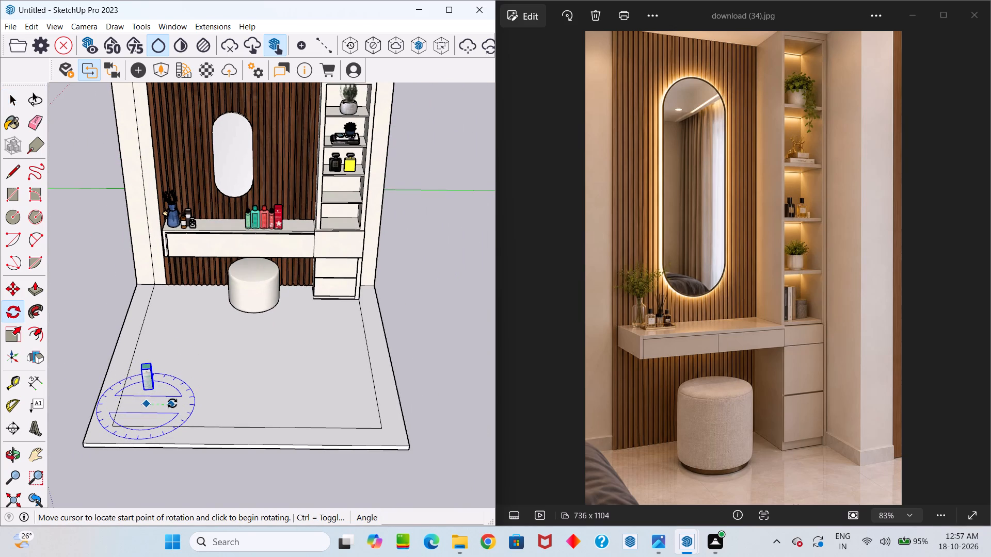
click(173, 403)
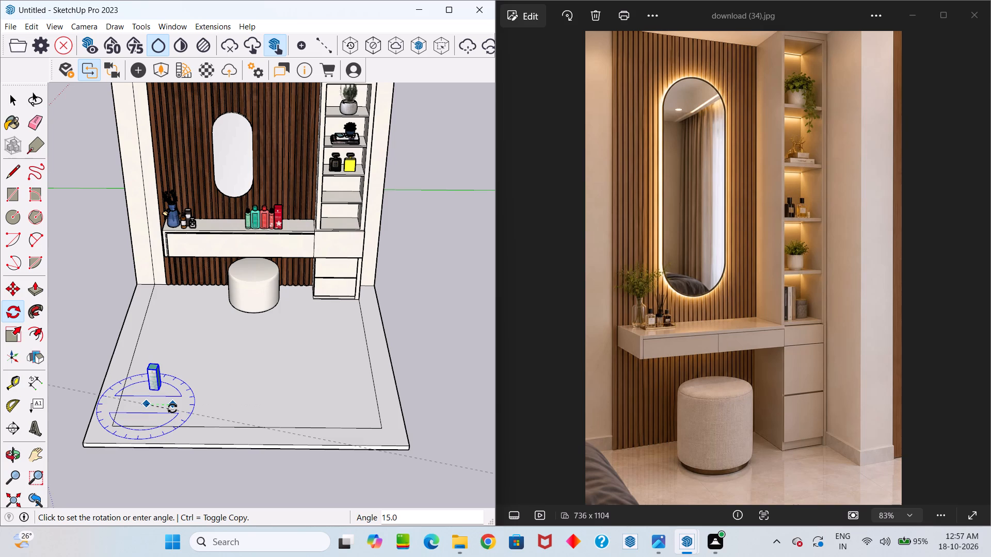
click(174, 408)
key(space)
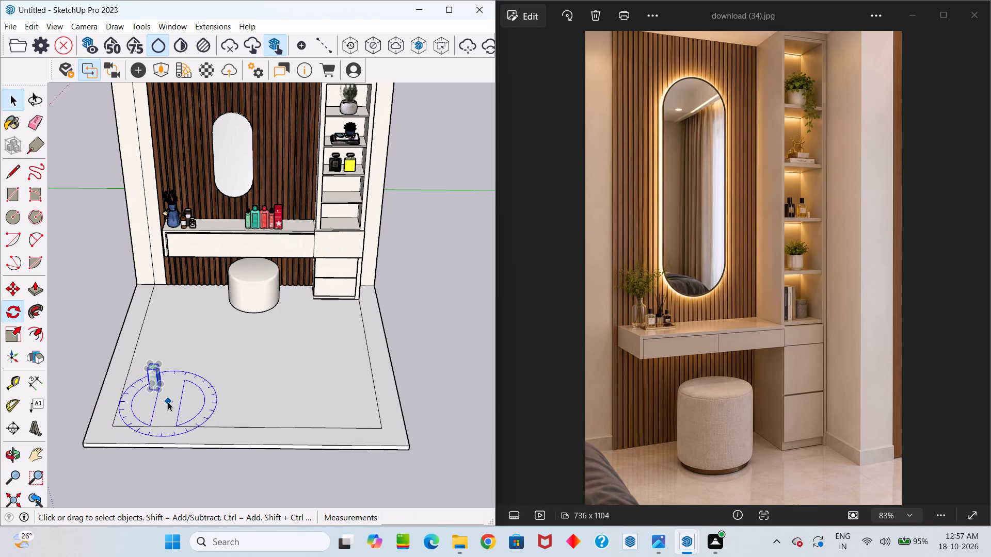
Move the green box from the floor onto the vanity top, at the end of the row beside the small green bottle.
scroll(168, 402, up, 8)
click(179, 386)
scroll(184, 372, down, 5)
scroll(170, 378, up, 2)
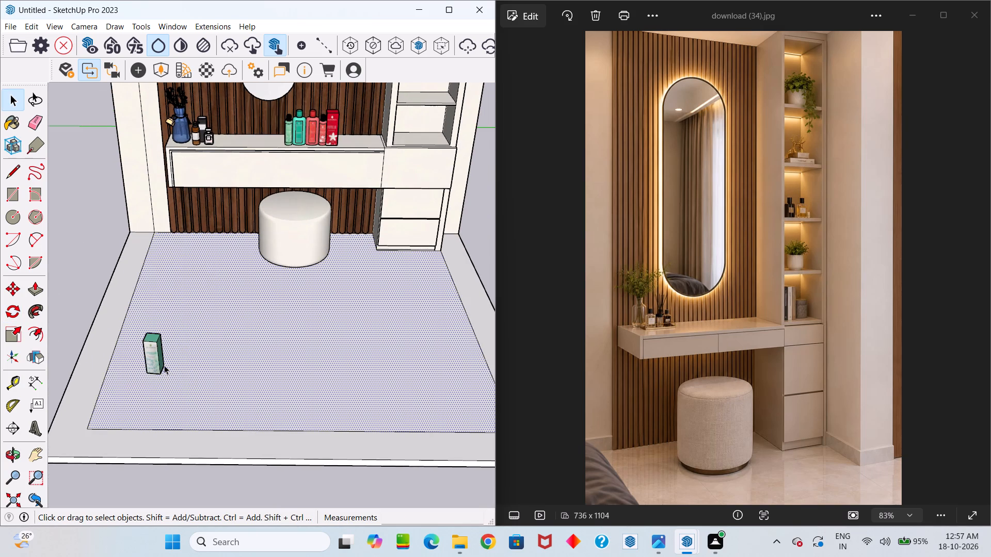
click(158, 359)
key(m)
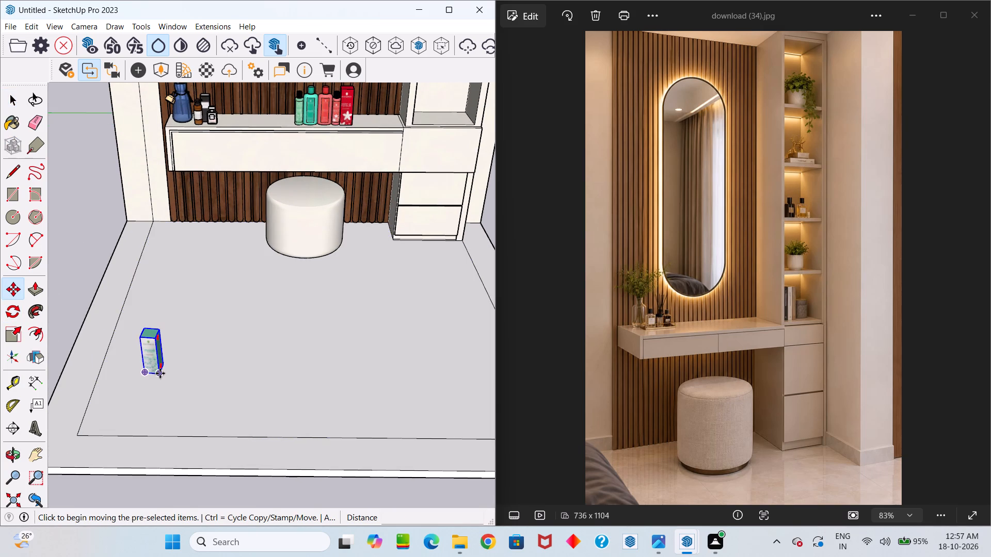
click(160, 373)
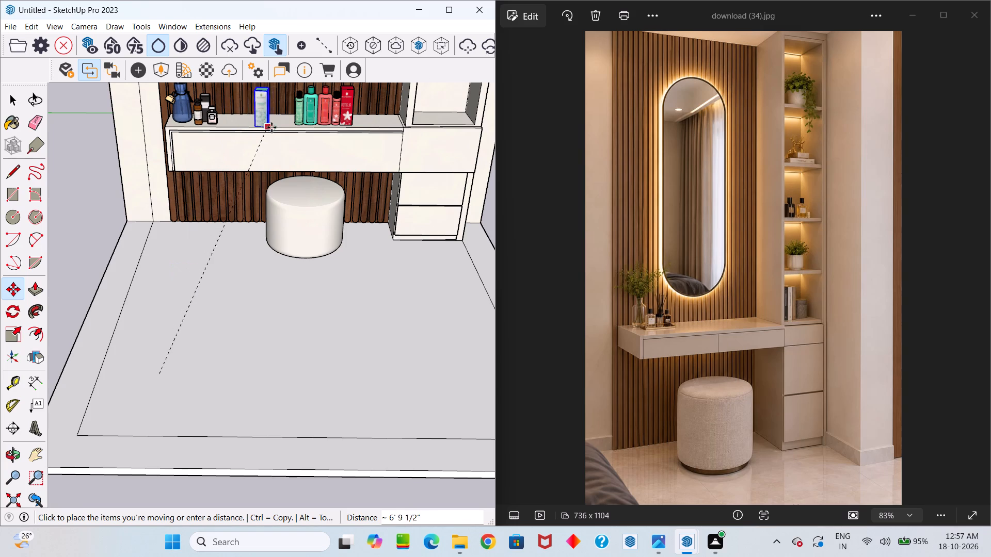
scroll(290, 124, up, 7)
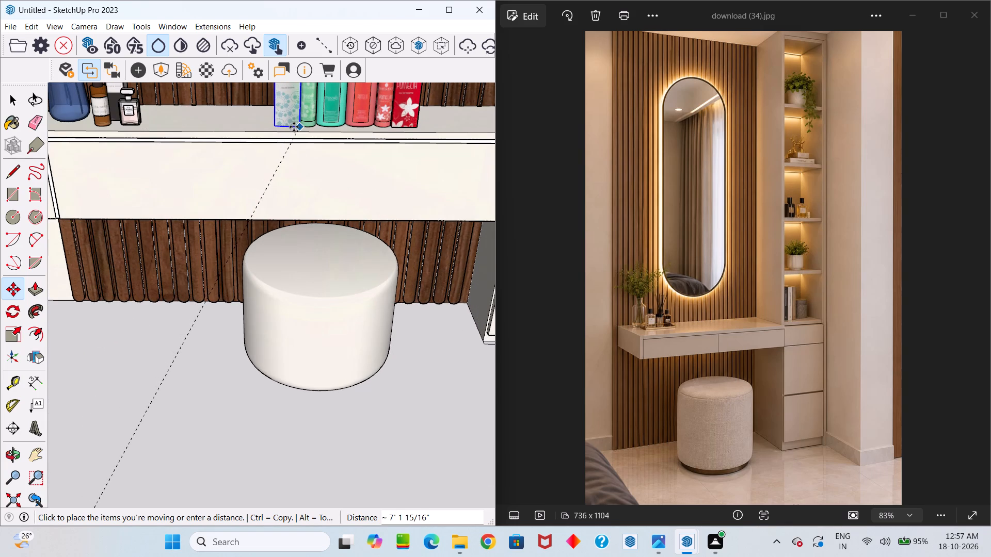
scroll(292, 133, up, 6)
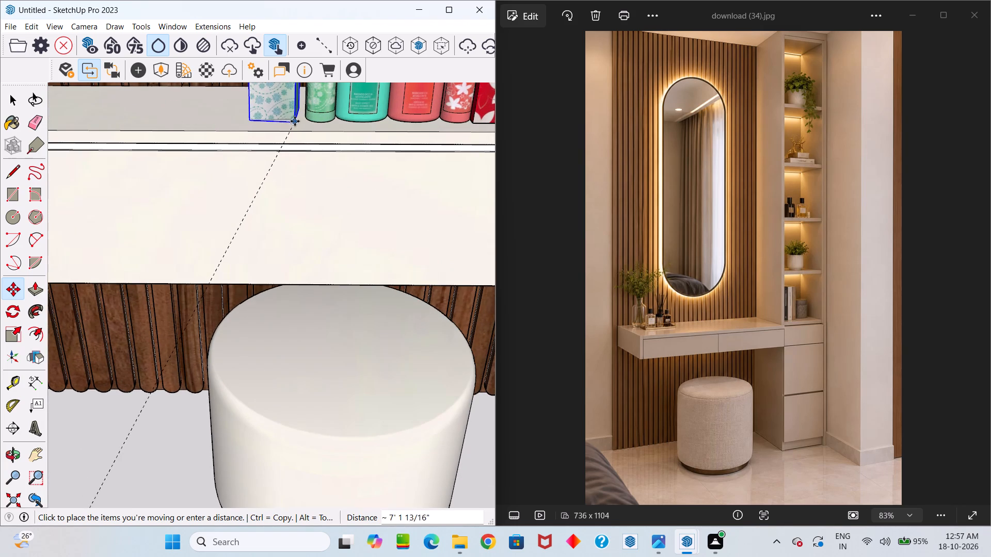
click(298, 121)
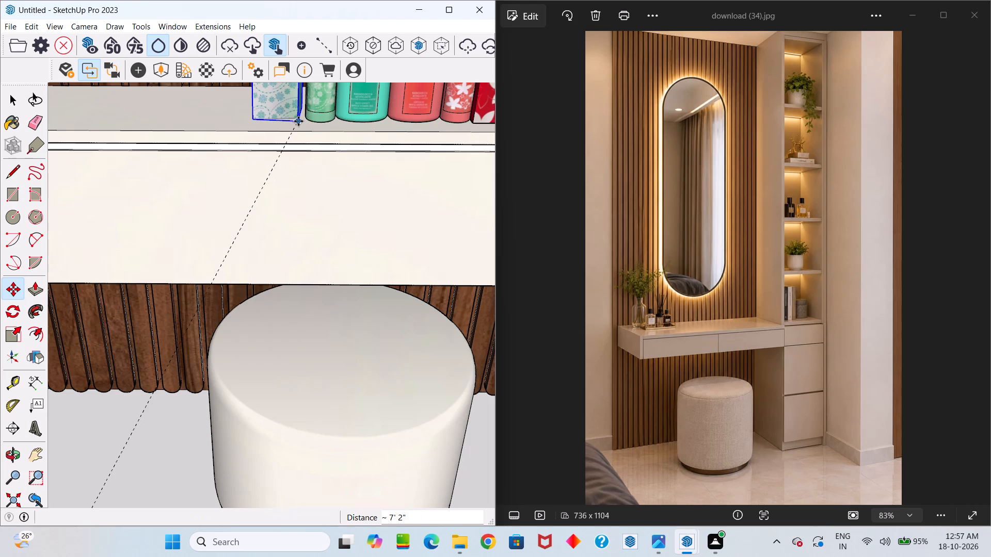
scroll(294, 129, down, 5)
key(space)
Examine the bottle and box arrangement on the vanity top and the shelving from several angles.
middle_drag(300, 139, 253, 75)
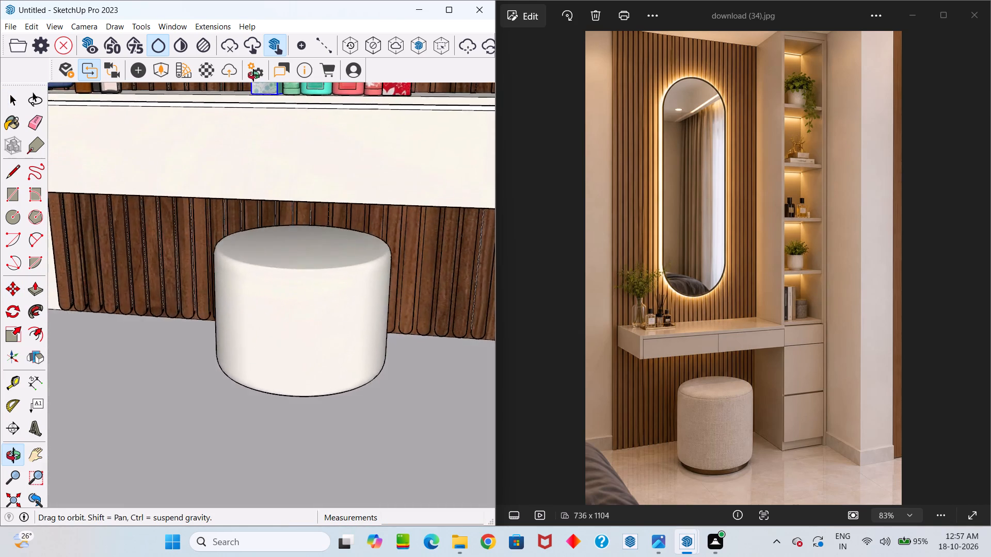
middle_drag(253, 75, 185, 202)
scroll(203, 210, down, 11)
middle_drag(276, 209, 374, 130)
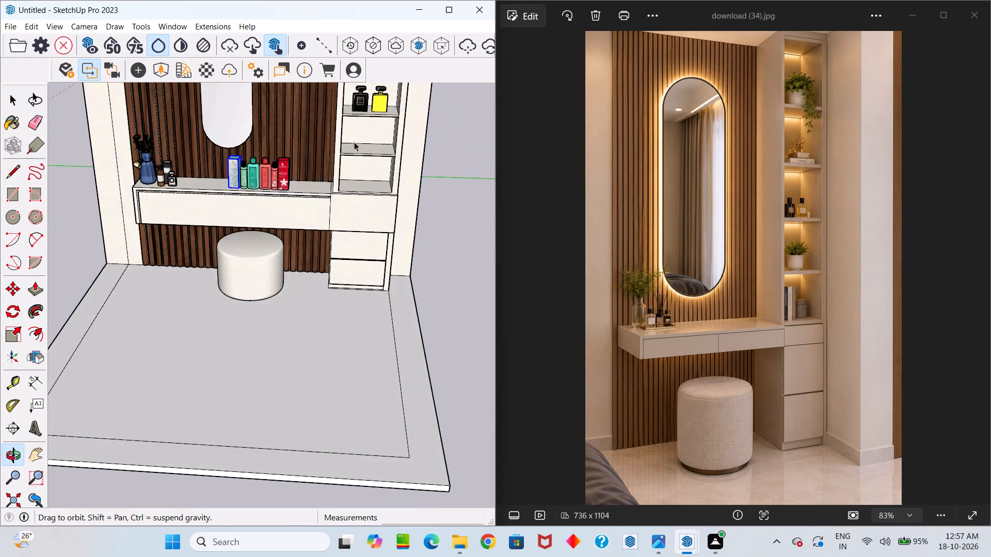
scroll(286, 188, down, 6)
middle_drag(277, 192, 277, 239)
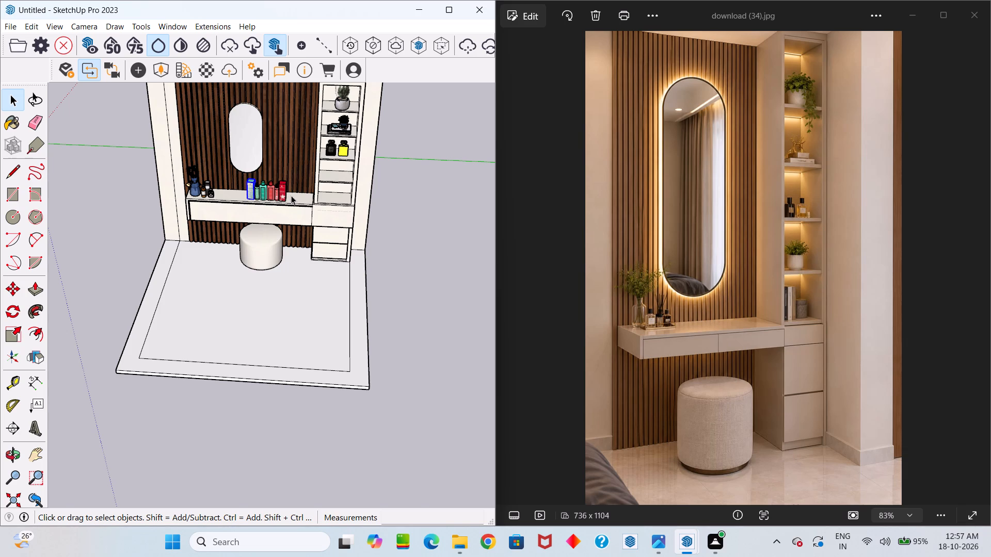
scroll(291, 195, up, 6)
middle_drag(291, 194, 238, 96)
scroll(234, 160, down, 6)
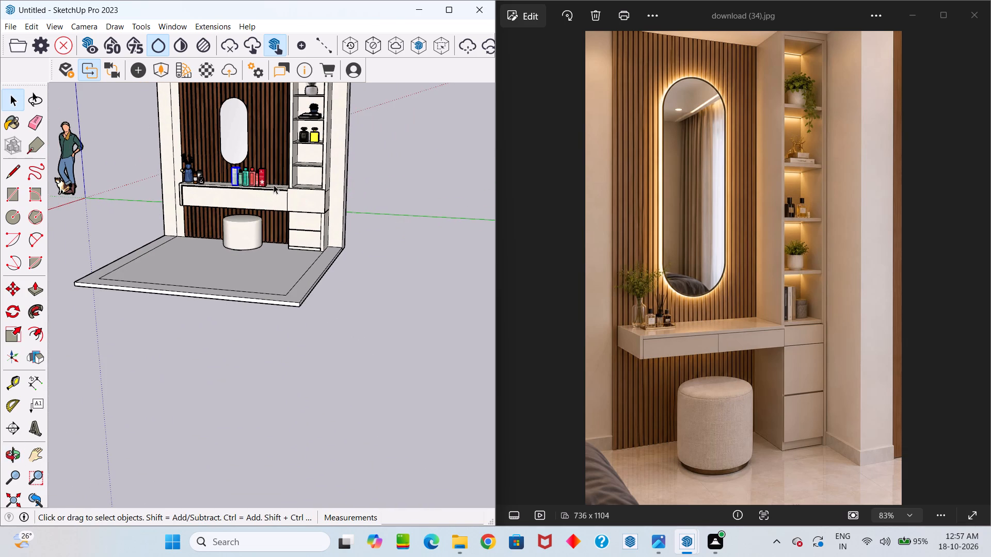
middle_drag(275, 175, 300, 276)
drag(275, 175, 298, 319)
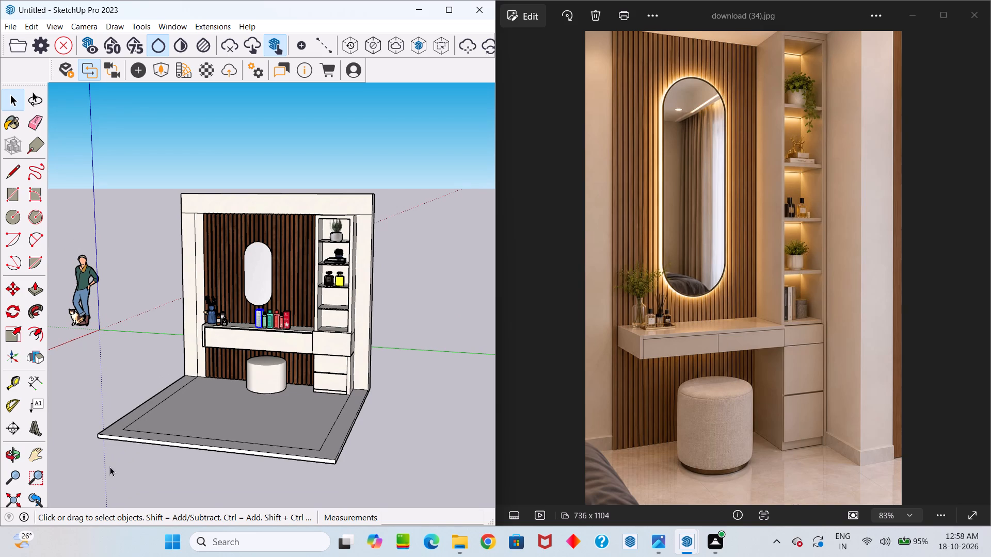
scroll(337, 328, up, 16)
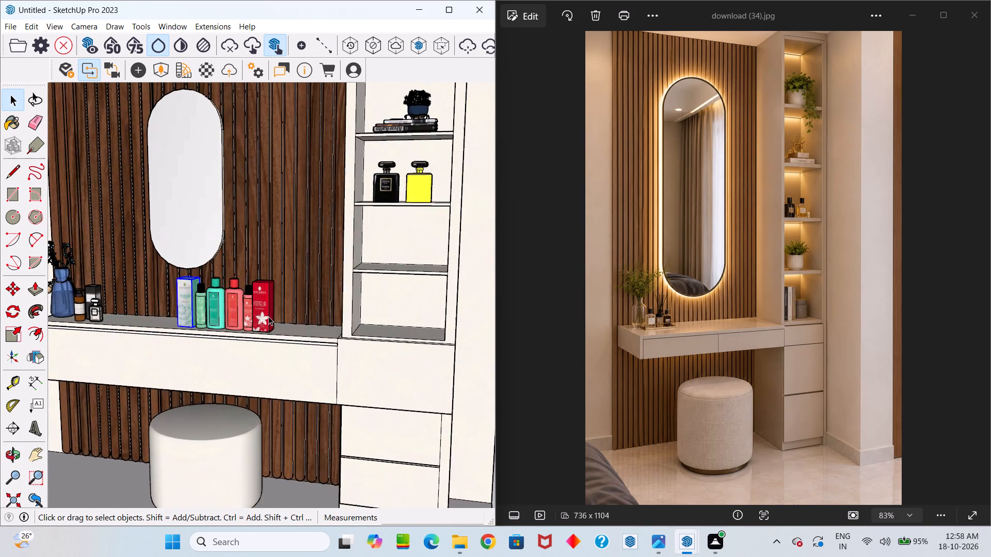
scroll(261, 323, up, 5)
middle_drag(264, 314, 288, 411)
scroll(282, 399, down, 7)
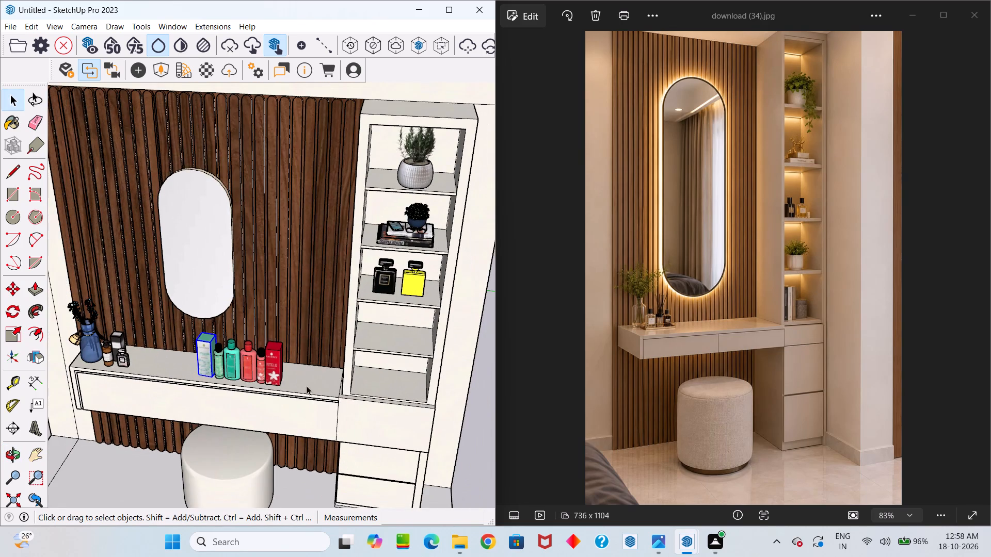
middle_drag(332, 381, 337, 275)
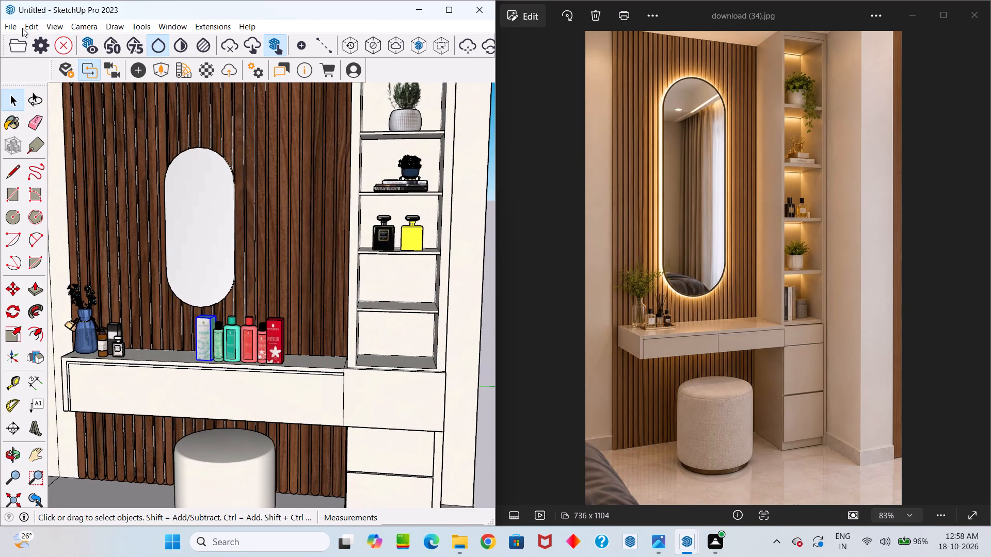
Import Plant.skp from the Downloads folder and place the potted plant at the shelving end of the vanity.
click(7, 30)
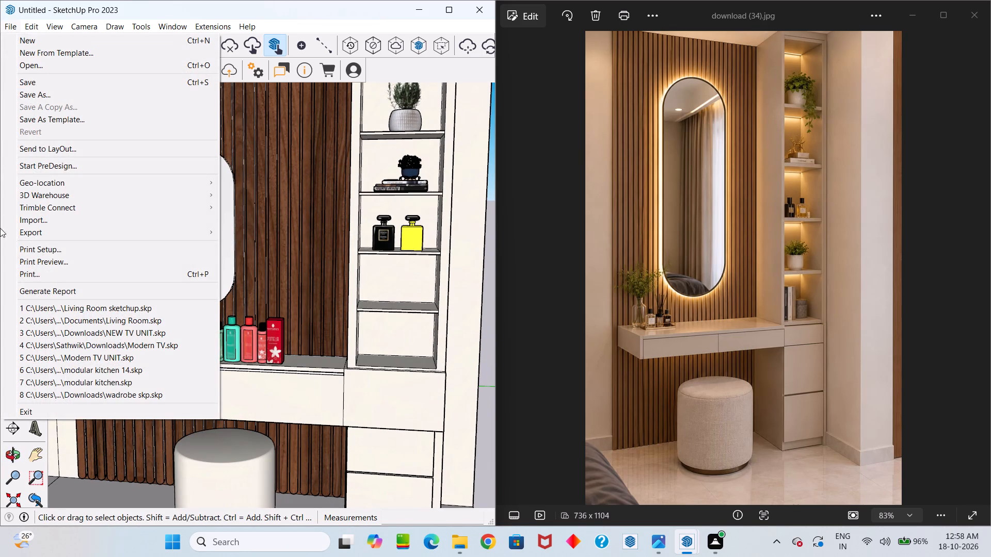
click(54, 223)
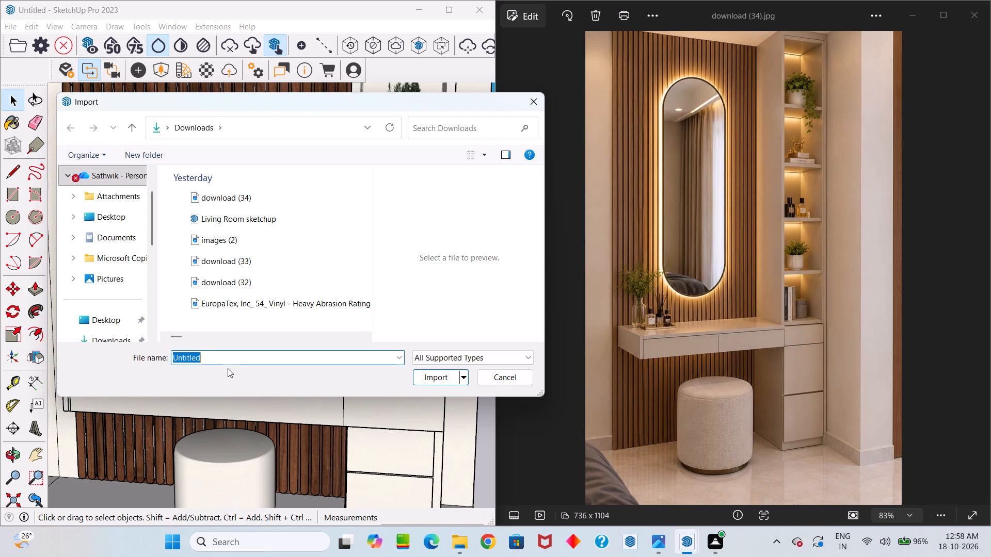
key(BackSpace)
text(pla)
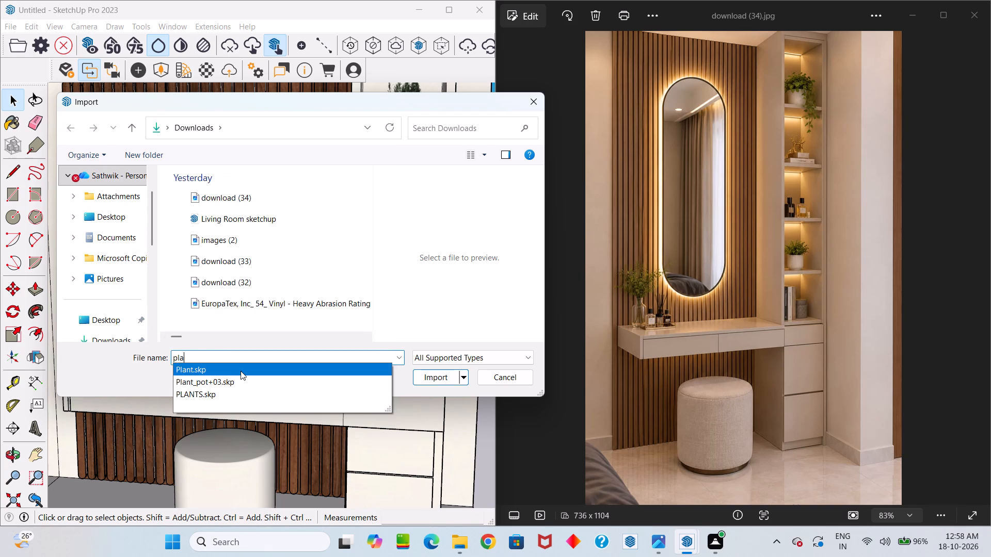
click(241, 371)
click(448, 381)
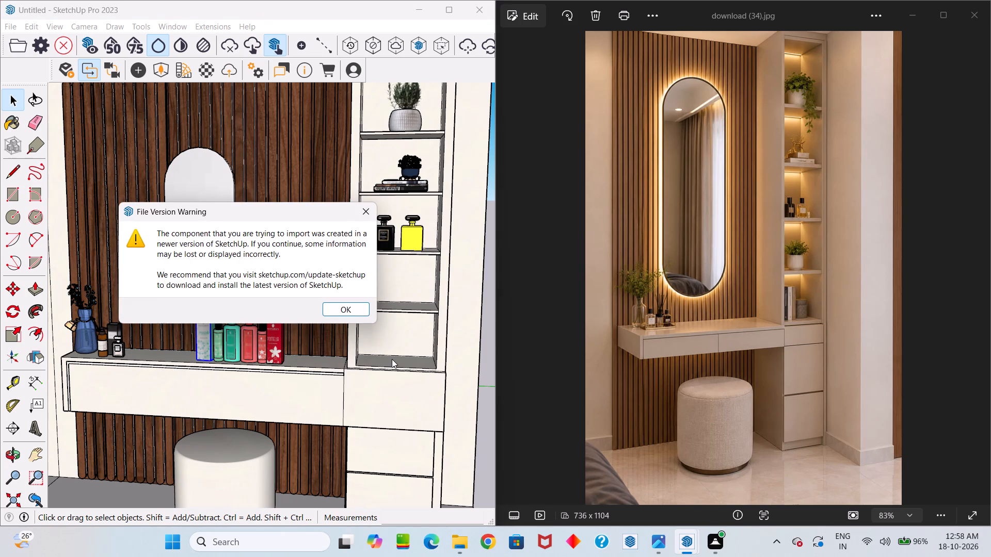
click(353, 306)
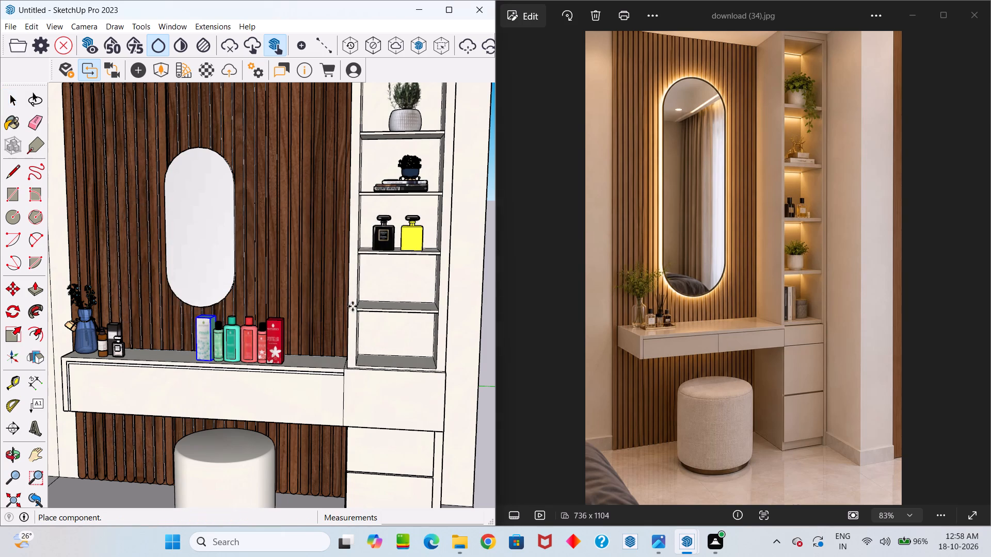
scroll(346, 308, down, 4)
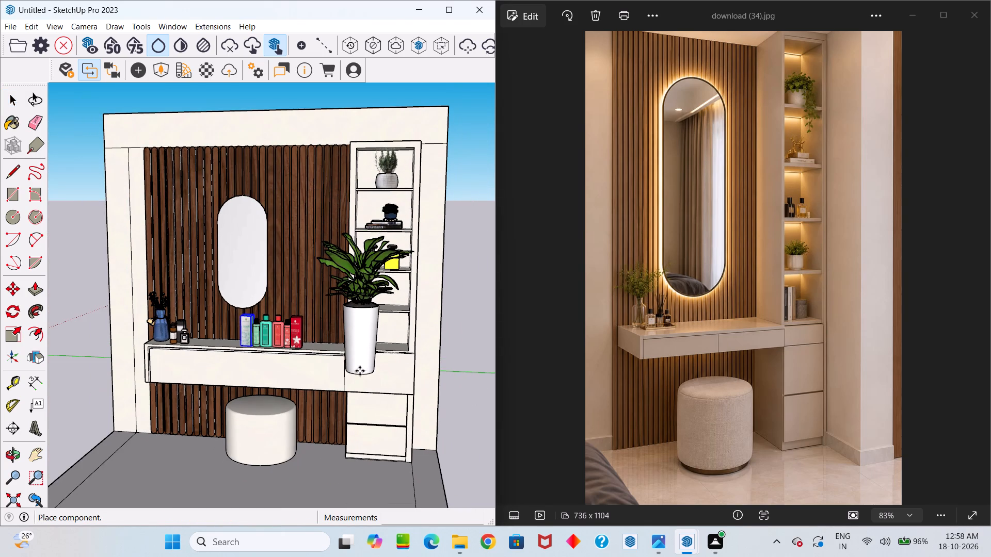
click(360, 371)
Scale the potted plant down uniformly by about 0.57, 0.63 and 0.91 so it approaches the size of a shelf compartment.
key(s)
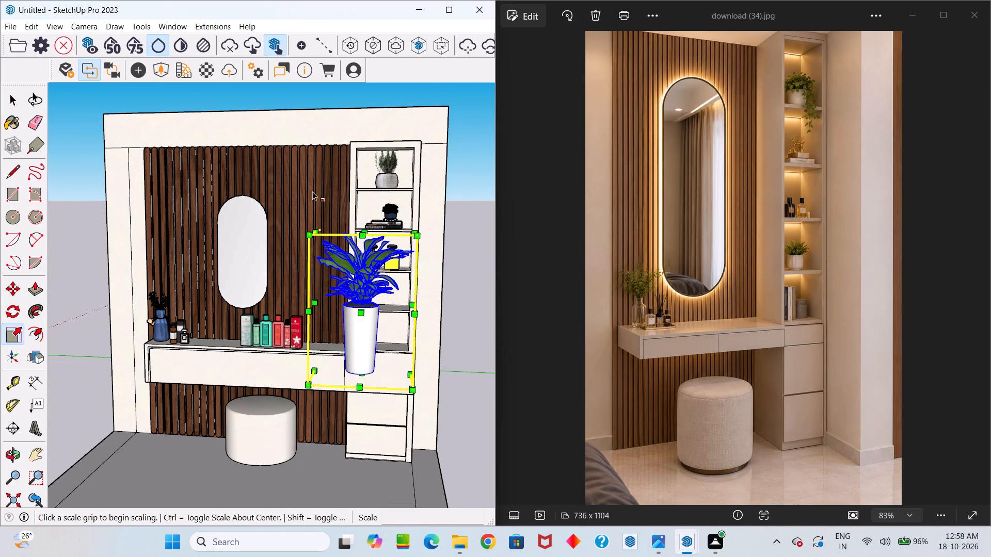
click(307, 238)
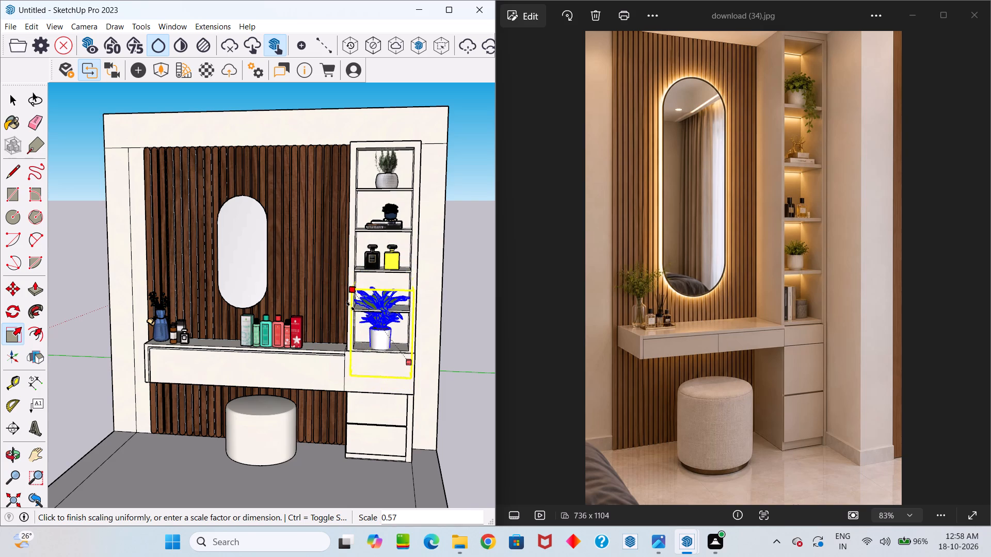
click(350, 306)
click(409, 374)
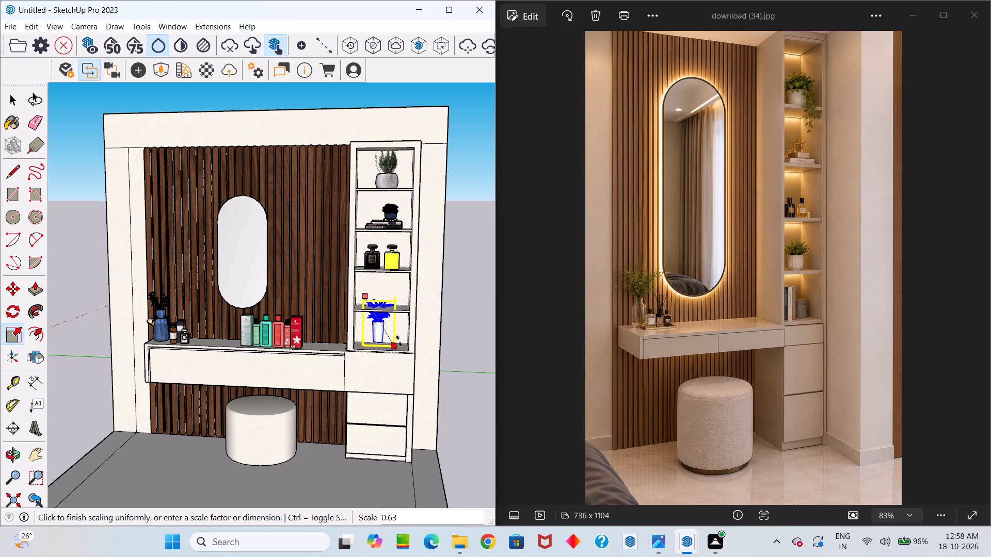
click(399, 341)
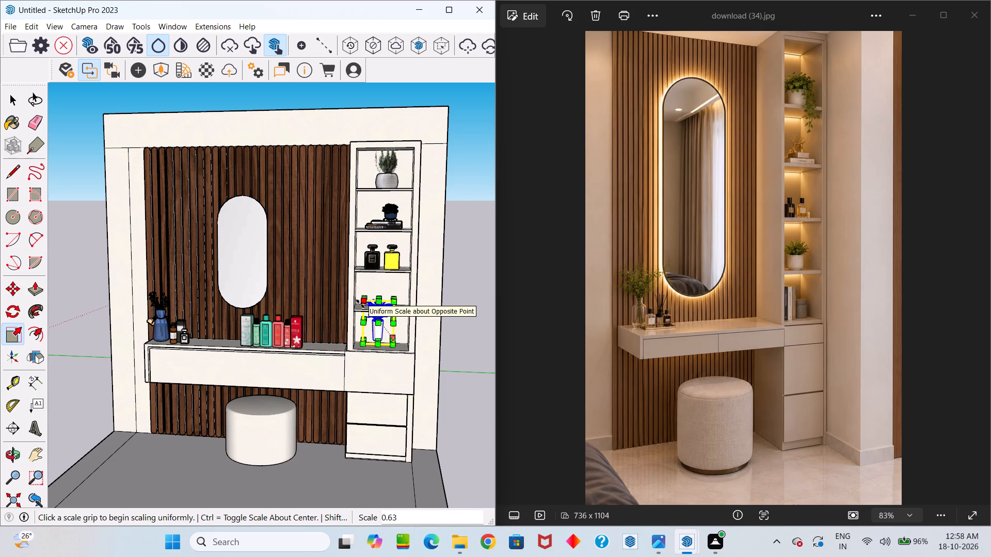
click(360, 304)
click(363, 307)
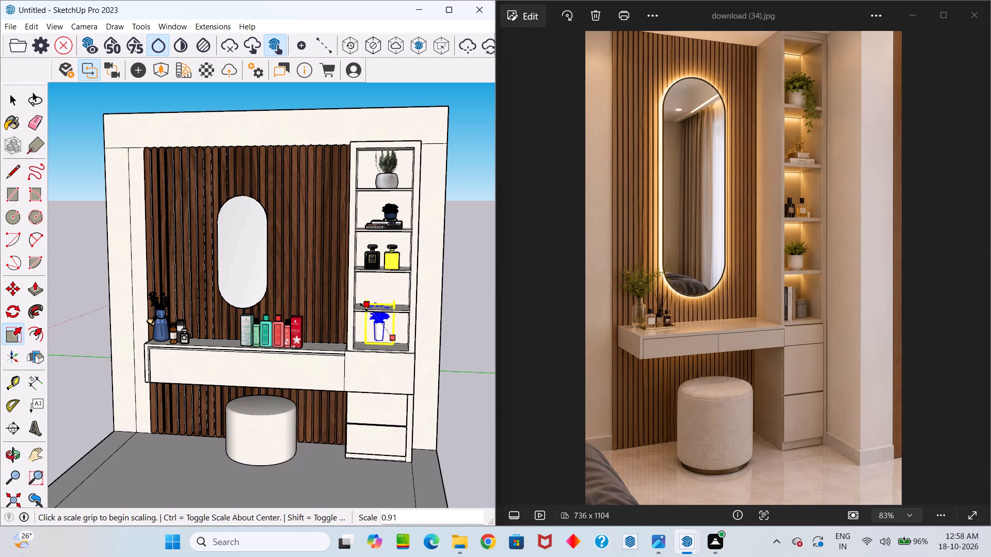
scroll(381, 324, down, 1)
key(space)
Move the potted plant up about 1 foot onto the shelf directly below the two perfume bottles.
key(m)
scroll(472, 402, up, 2)
scroll(358, 332, up, 9)
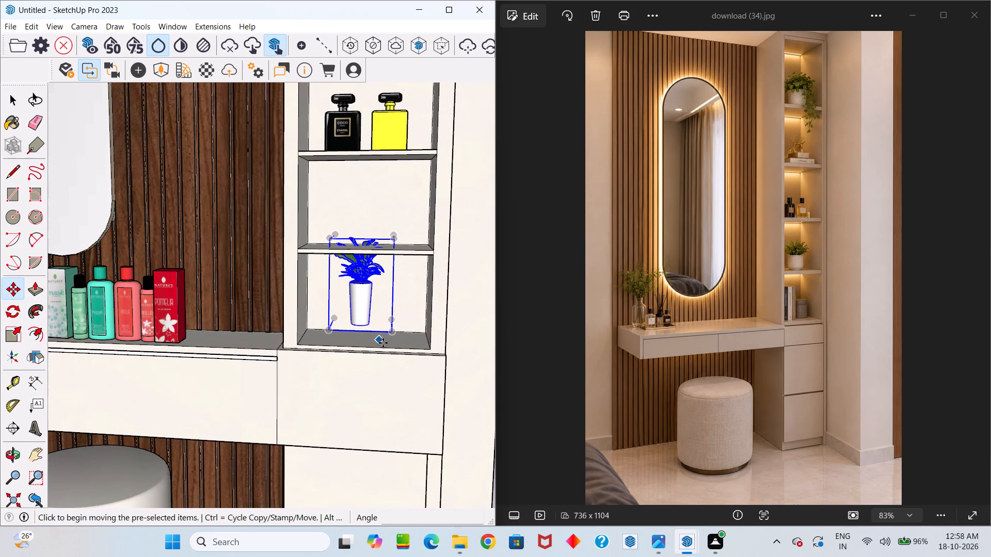
click(389, 333)
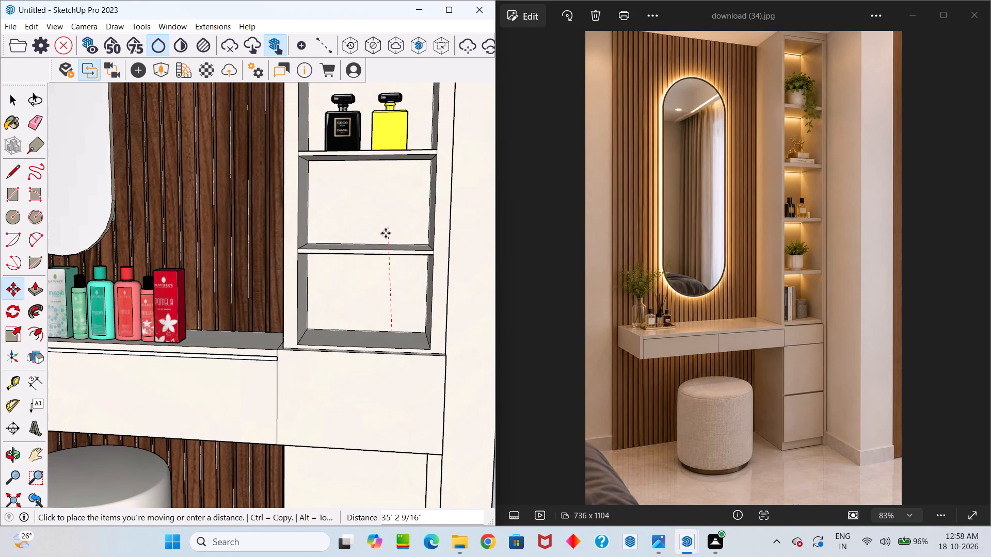
middle_drag(390, 242, 371, 338)
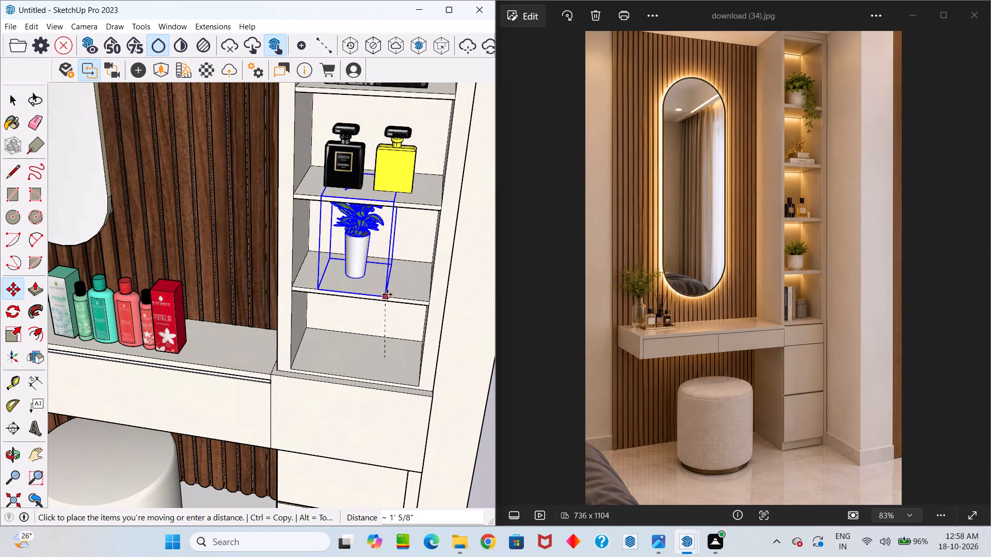
click(391, 294)
middle_drag(405, 272, 416, 205)
key(space)
Scale the potted plant down uniformly by about 0.92 so it fits under the perfume shelf, and deselect it.
scroll(391, 175, up, 3)
text(as)
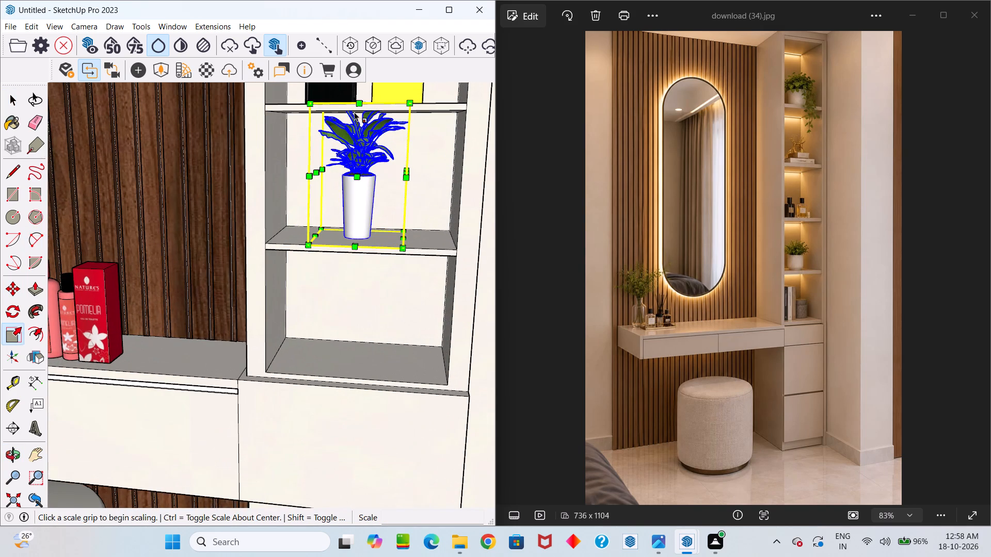
click(309, 104)
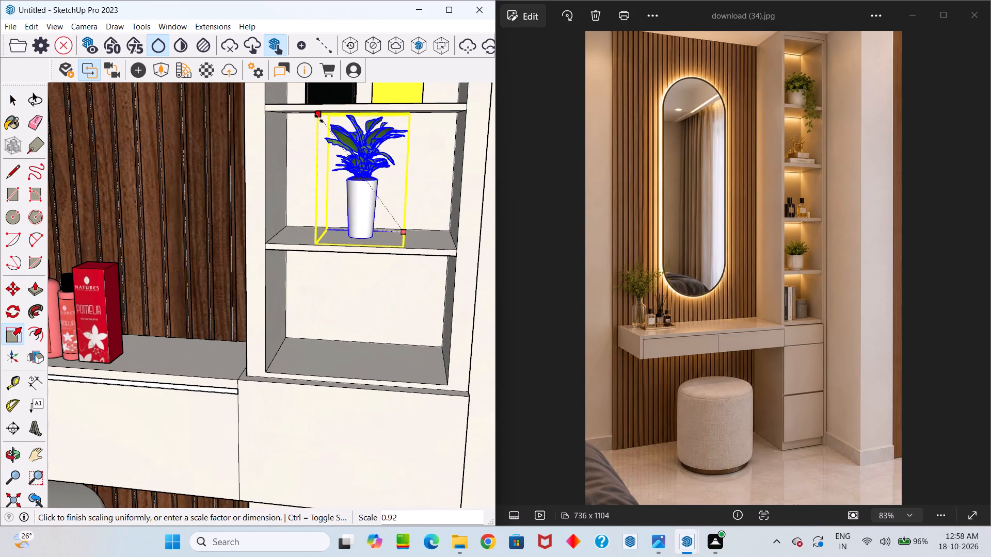
click(319, 120)
scroll(400, 201, down, 13)
key(space)
click(414, 215)
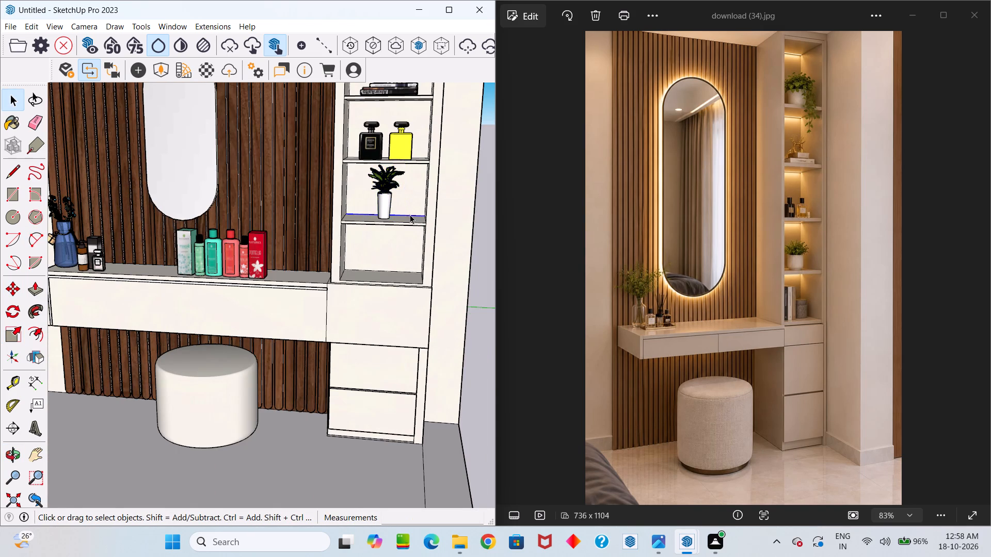
Examine the potted plant's fit on its shelf and the whole vanity from several angles and distances.
middle_drag(408, 213, 417, 325)
scroll(387, 282, down, 6)
middle_drag(404, 287, 402, 243)
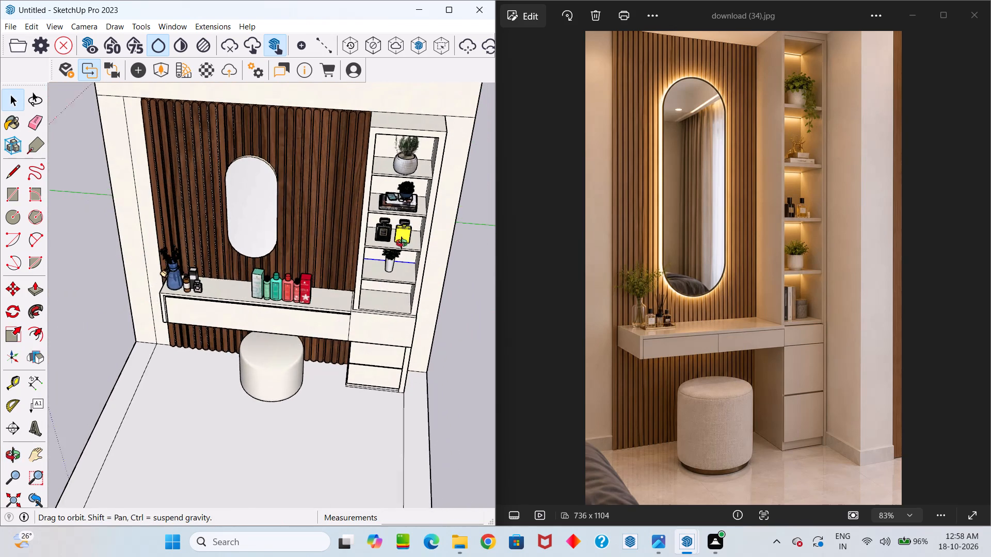
middle_drag(402, 243, 373, 113)
scroll(393, 237, up, 4)
middle_drag(392, 244, 404, 289)
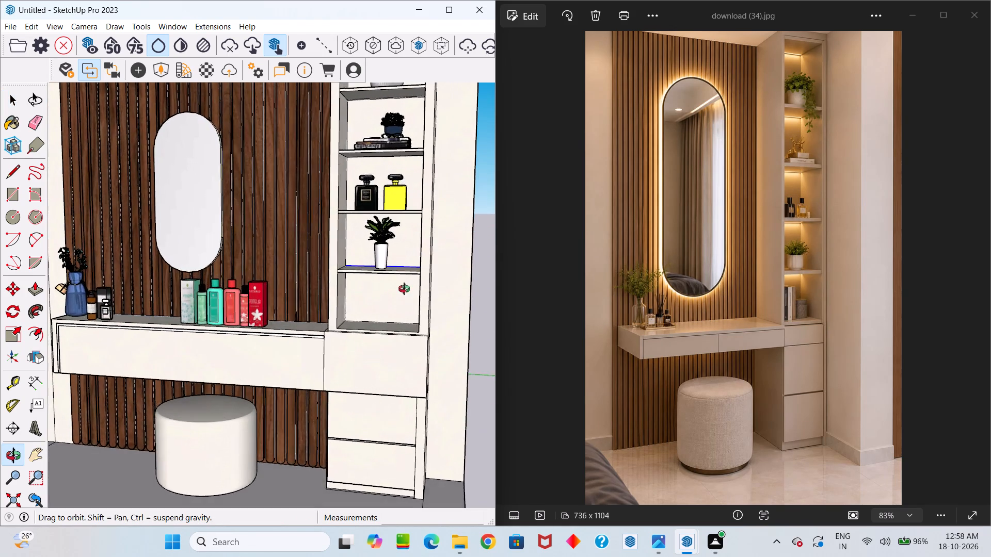
middle_drag(404, 289, 415, 299)
scroll(383, 245, up, 8)
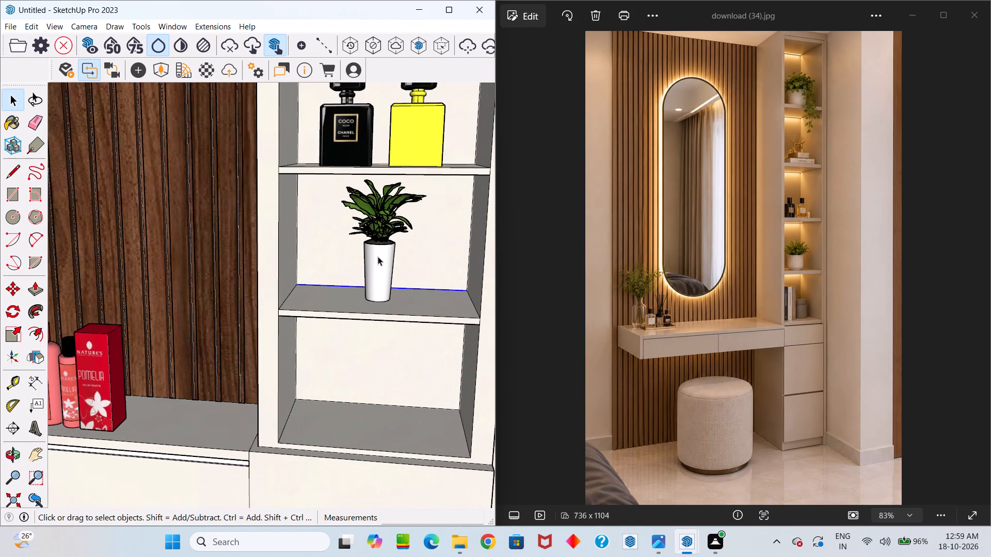
scroll(365, 256, down, 13)
middle_drag(332, 277, 378, 263)
scroll(345, 244, down, 12)
scroll(284, 286, down, 5)
scroll(260, 275, up, 4)
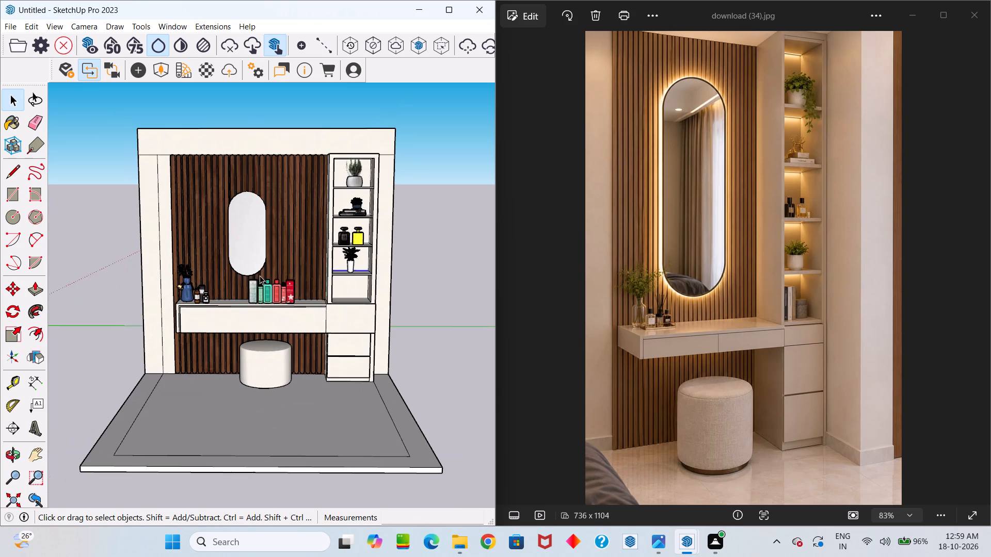
Import FILE+KEEPER.skp from the Downloads folder and place it in the open space beside the vanity wall.
middle_drag(260, 275, 215, 246)
drag(260, 275, 233, 242)
click(6, 27)
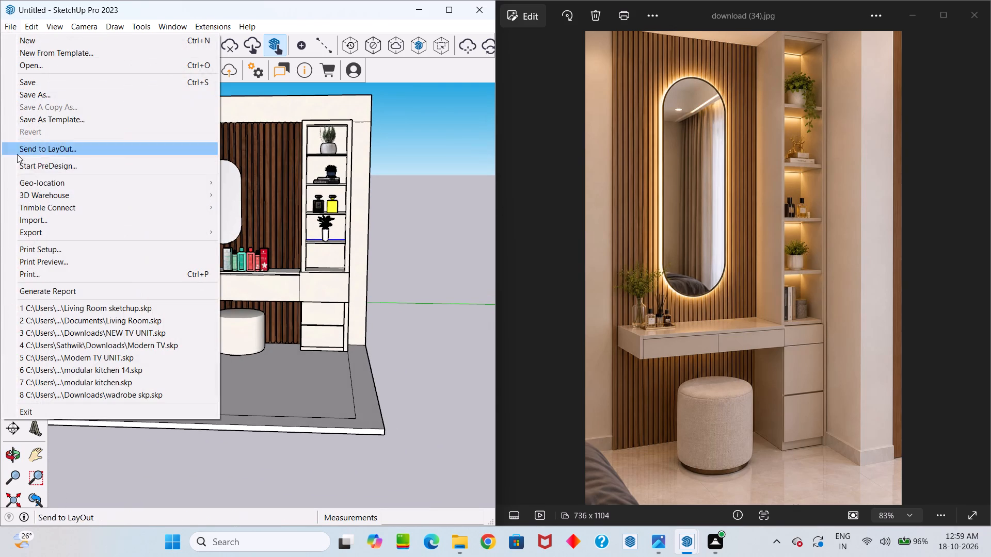
click(25, 225)
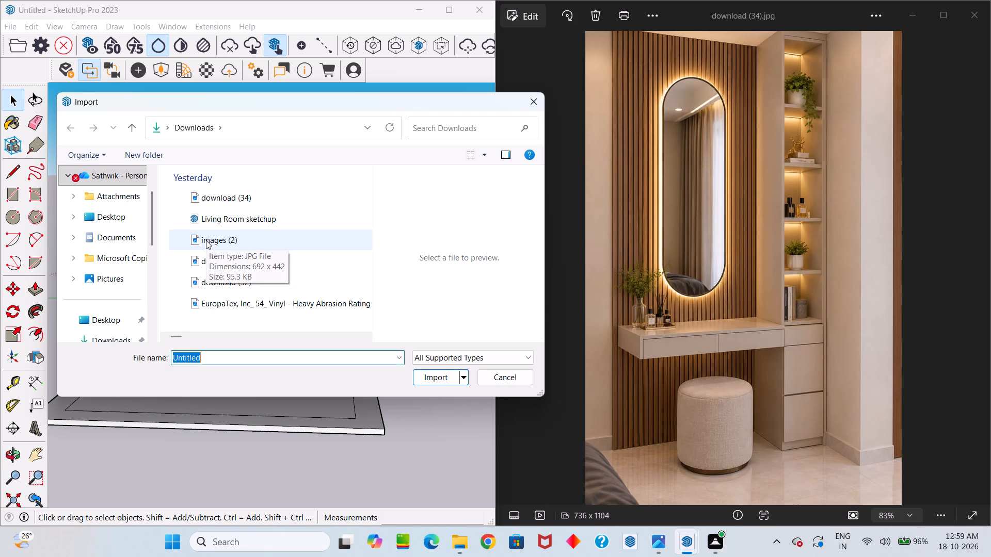
key(BackSpace)
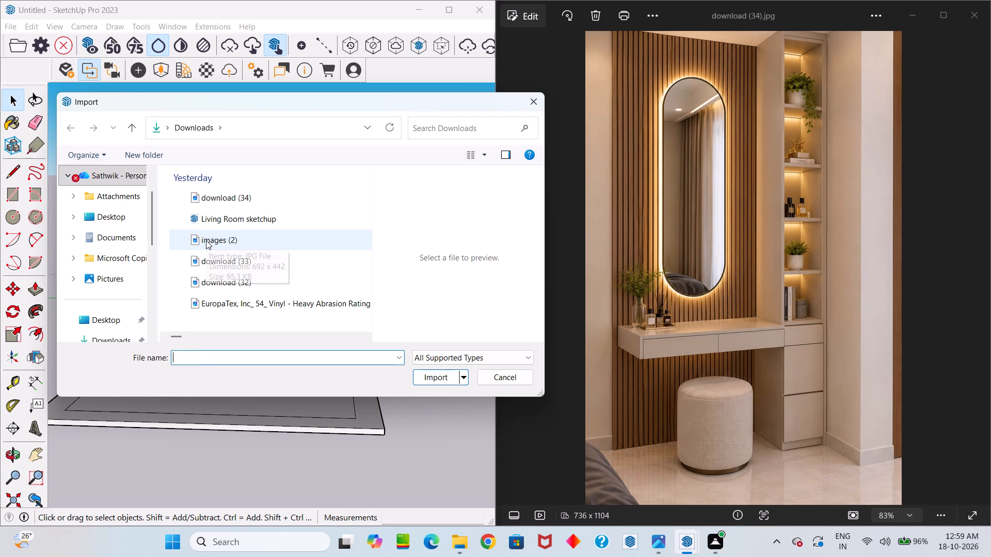
key(f)
text(il)
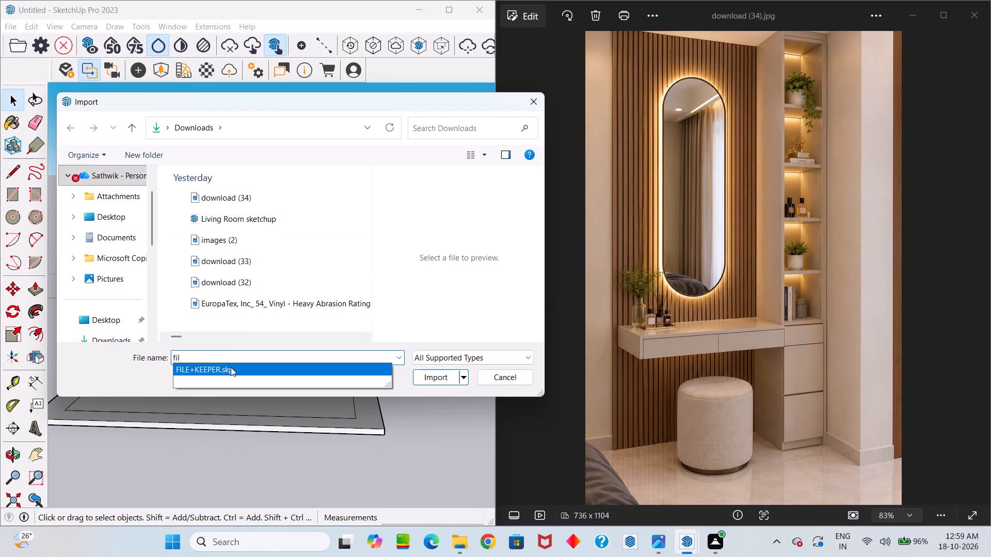
click(231, 367)
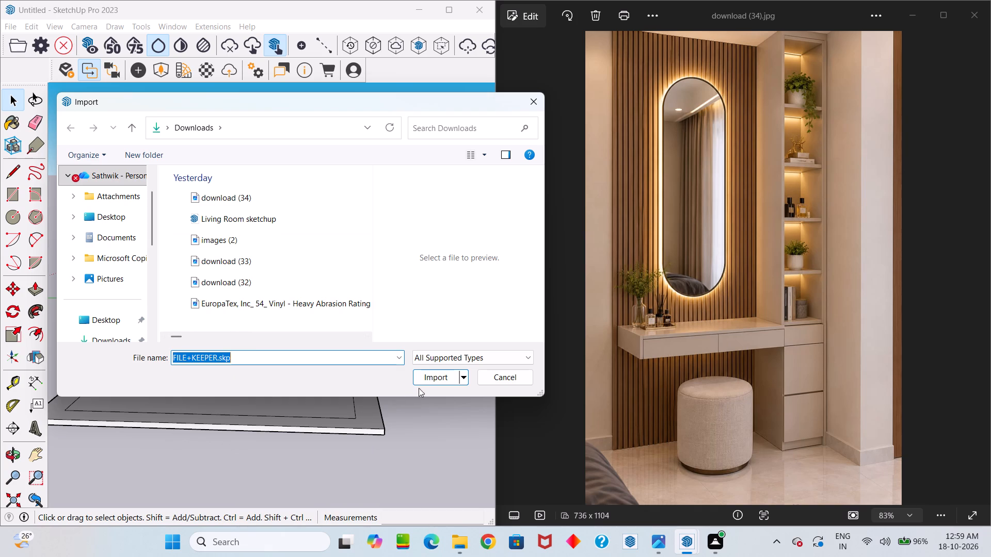
click(436, 379)
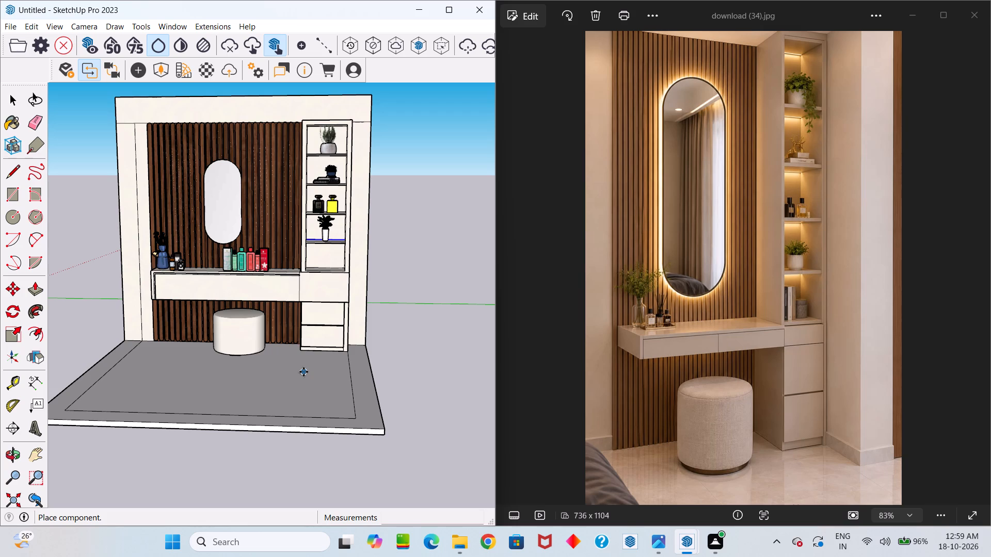
click(450, 209)
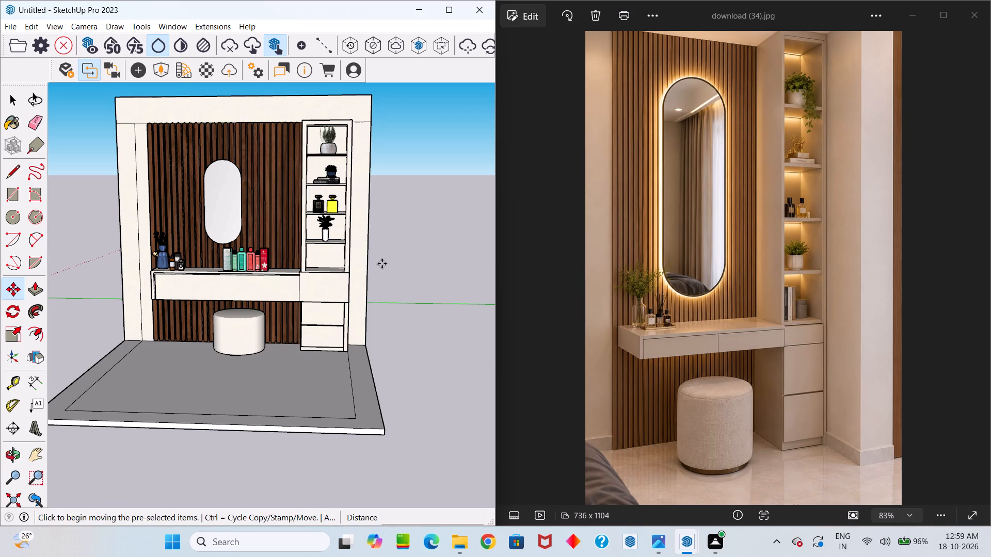
Locate the imported file keeper and rotate it about the vertical axis to face the same way as the shelving.
scroll(391, 294, down, 13)
middle_drag(365, 330, 325, 427)
scroll(368, 339, up, 4)
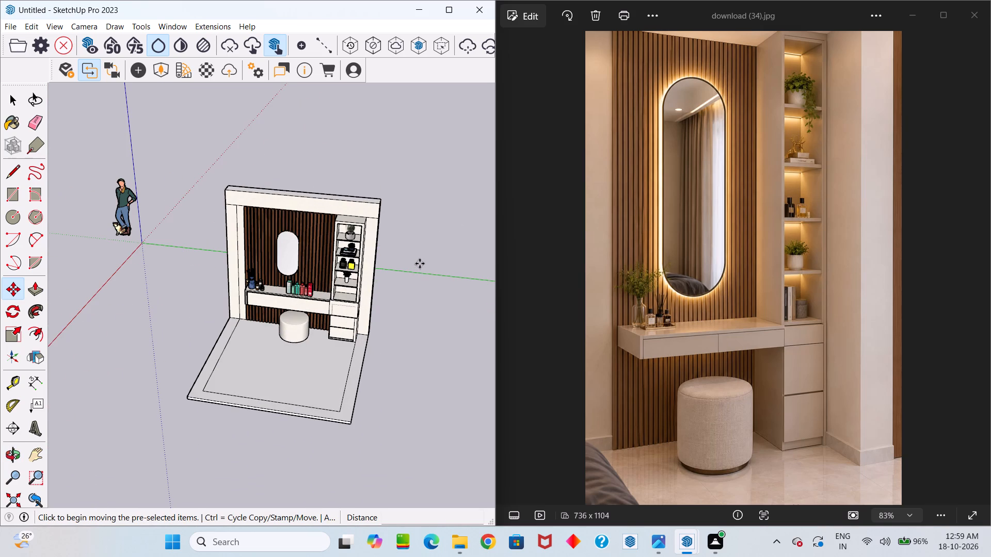
key(space)
scroll(341, 299, down, 8)
middle_drag(303, 284, 228, 277)
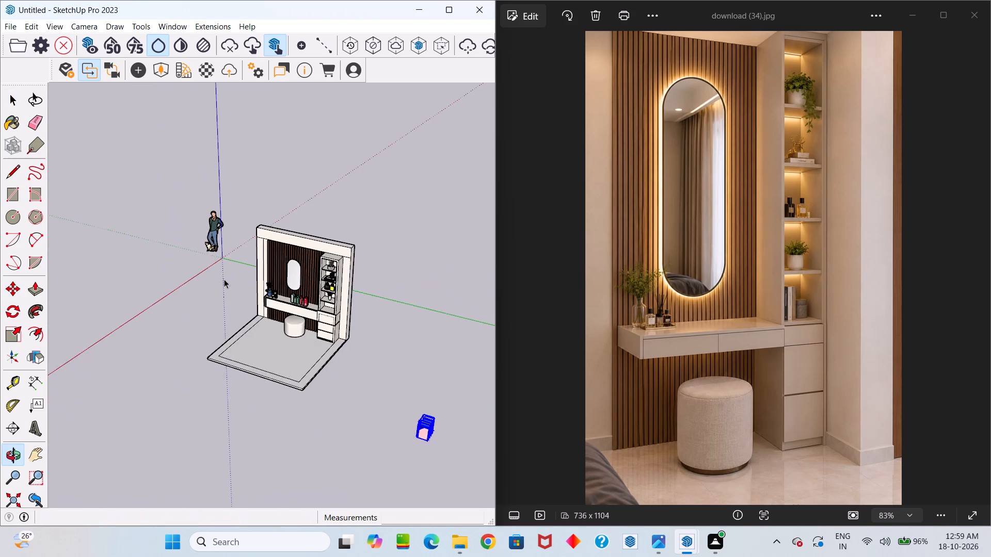
scroll(224, 280, down, 5)
scroll(293, 376, up, 13)
middle_drag(396, 381, 344, 284)
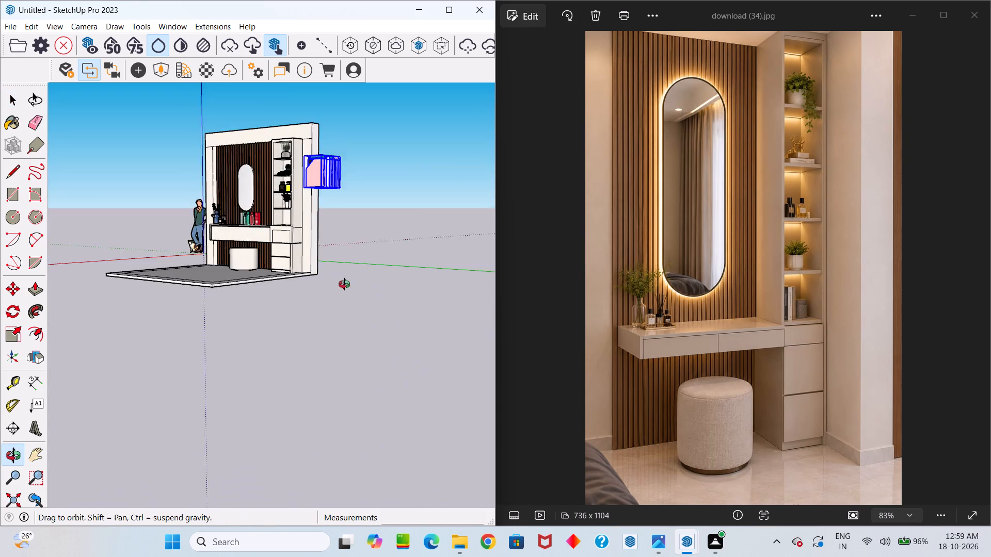
middle_drag(344, 284, 337, 293)
scroll(318, 241, up, 10)
middle_drag(306, 210, 284, 264)
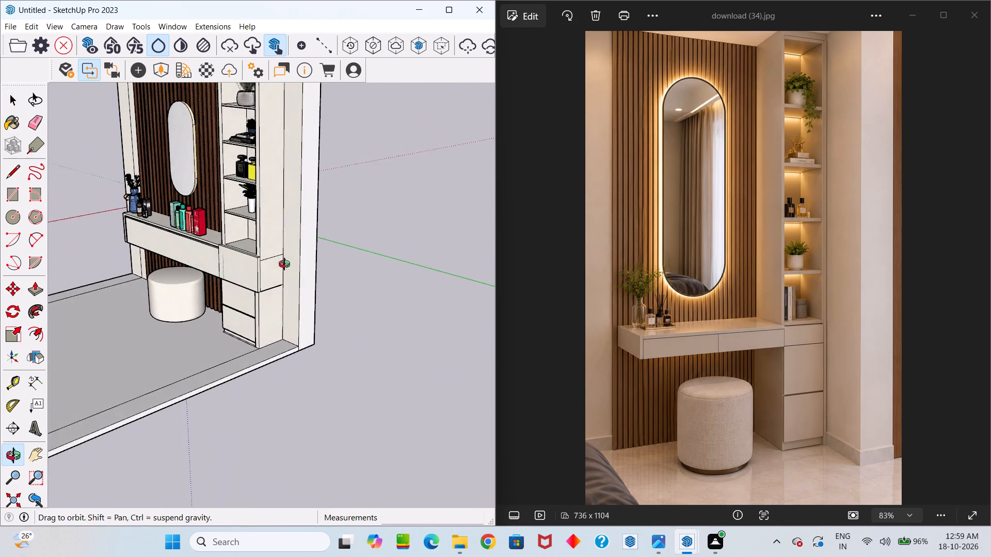
middle_drag(284, 264, 265, 245)
scroll(261, 246, down, 13)
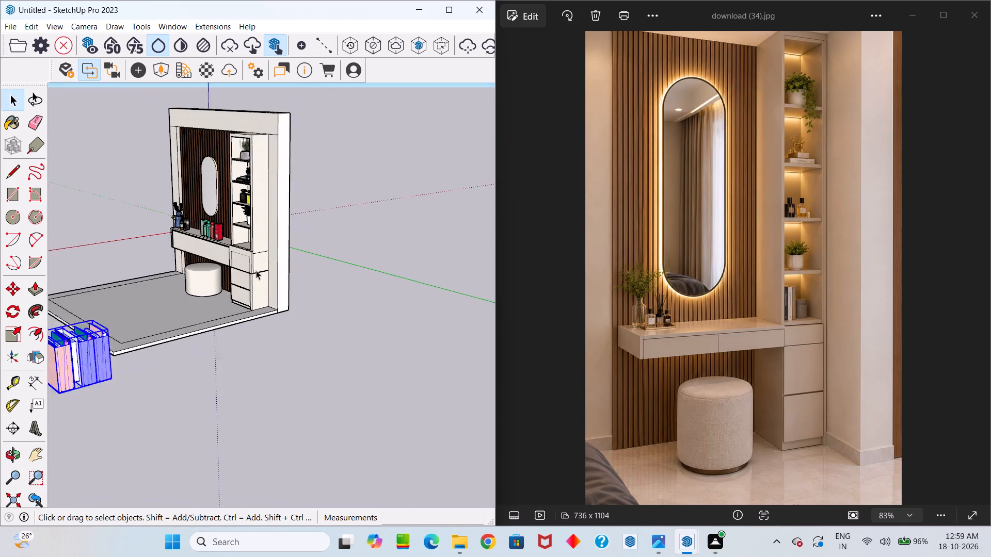
scroll(256, 270, down, 2)
middle_drag(189, 339, 173, 351)
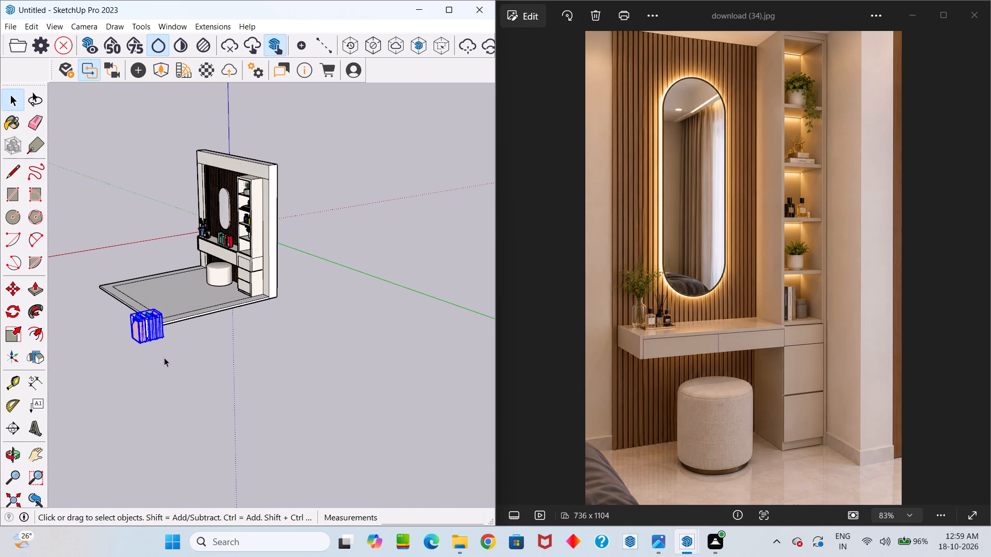
key(q)
click(164, 361)
click(199, 348)
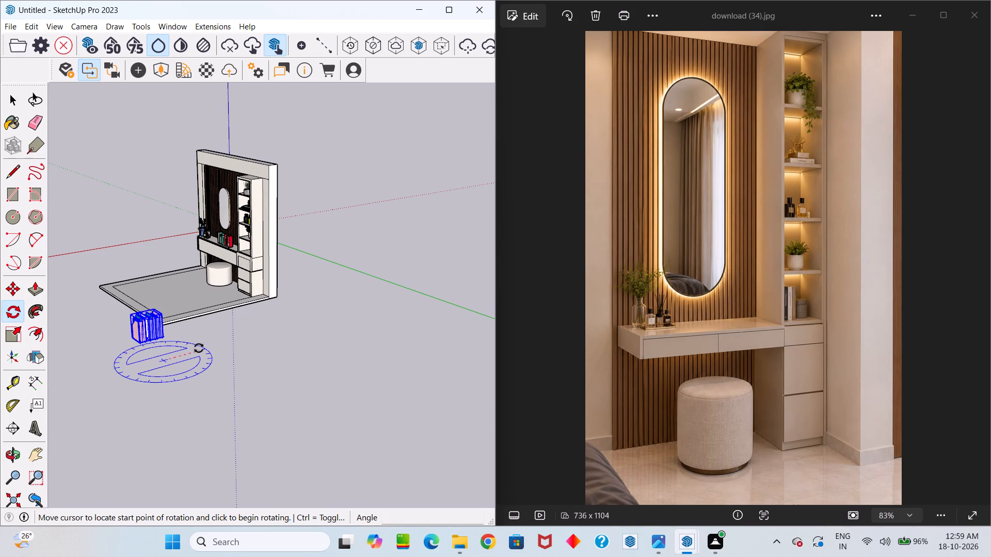
click(197, 383)
scroll(215, 365, down, 19)
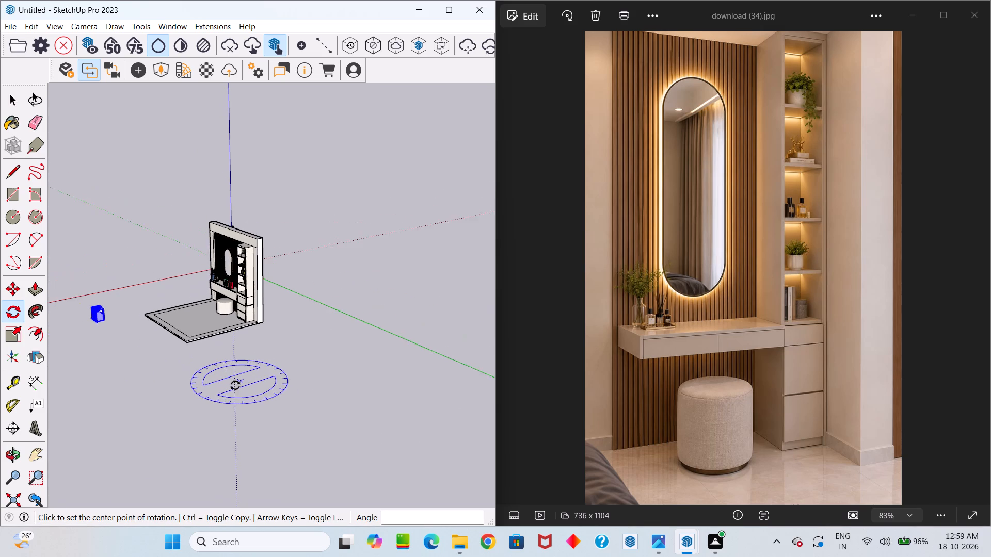
scroll(235, 385, down, 2)
key(space)
Move the rotated file keeper from the floor up onto the vanity counter beside the shelving unit.
middle_drag(237, 387, 465, 352)
scroll(351, 346, up, 6)
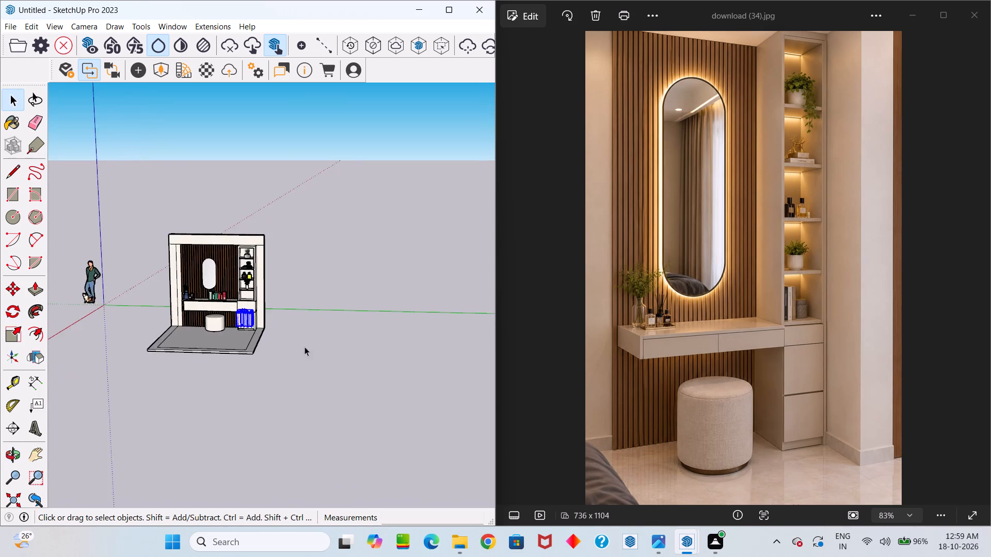
scroll(305, 347, up, 5)
middle_drag(259, 335, 266, 366)
scroll(278, 367, up, 3)
key(m)
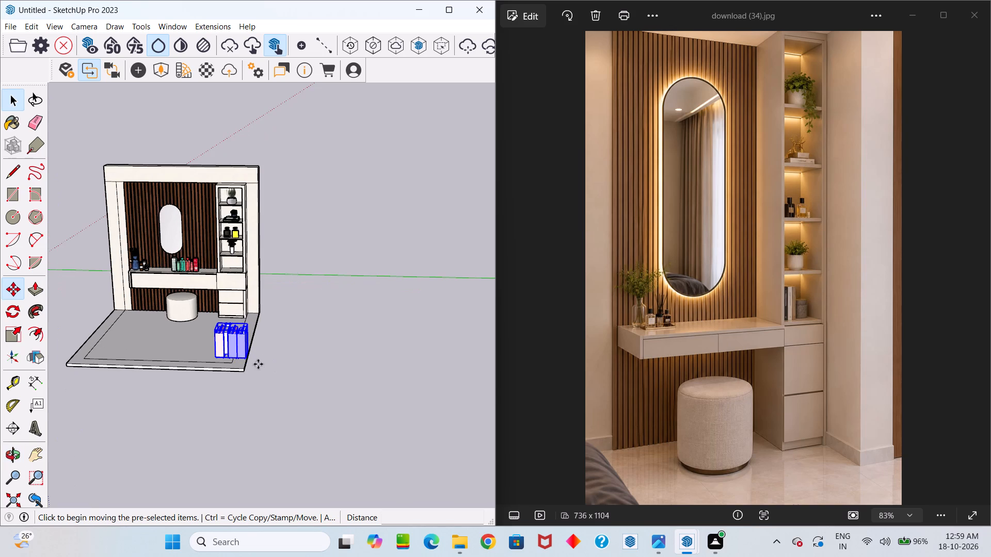
drag(244, 361, 247, 356)
scroll(239, 286, up, 8)
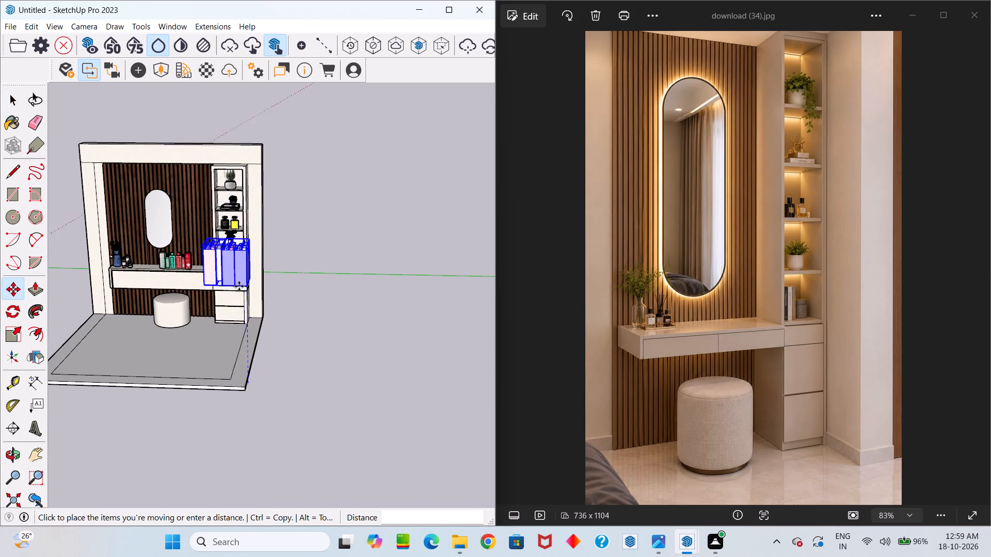
scroll(239, 286, up, 6)
middle_drag(233, 280, 231, 329)
scroll(230, 280, up, 9)
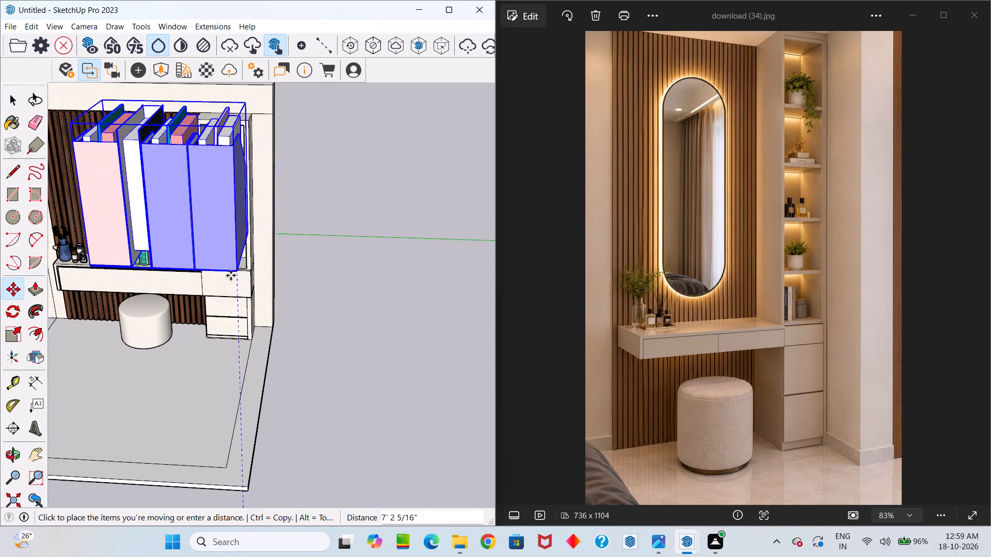
scroll(231, 275, up, 3)
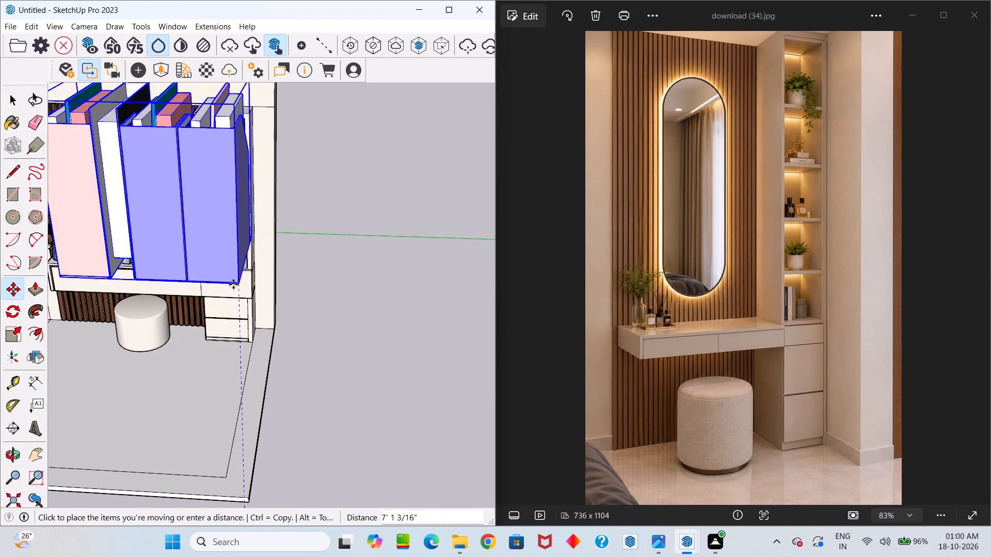
click(222, 268)
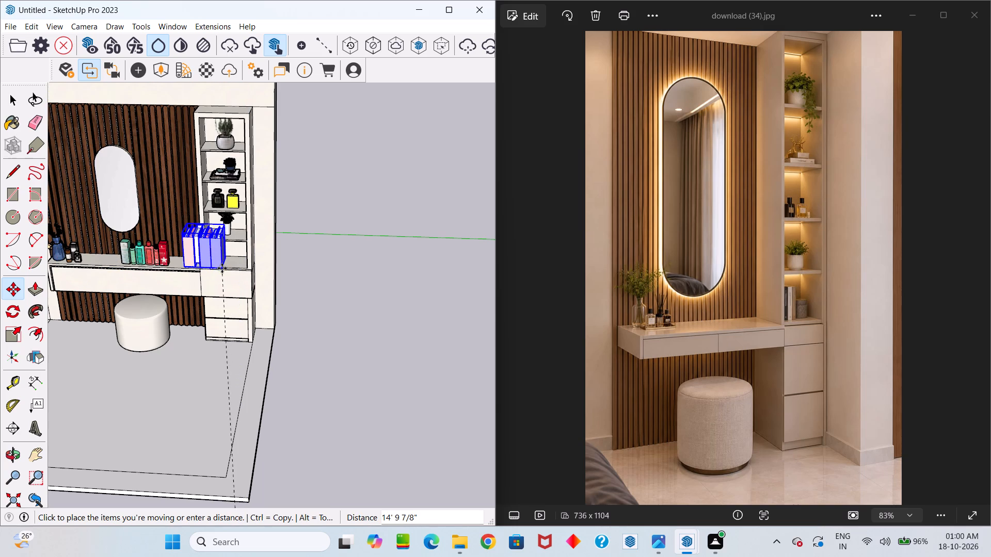
Scale the file keeper down uniformly by about 0.68.
scroll(219, 263, up, 4)
key(s)
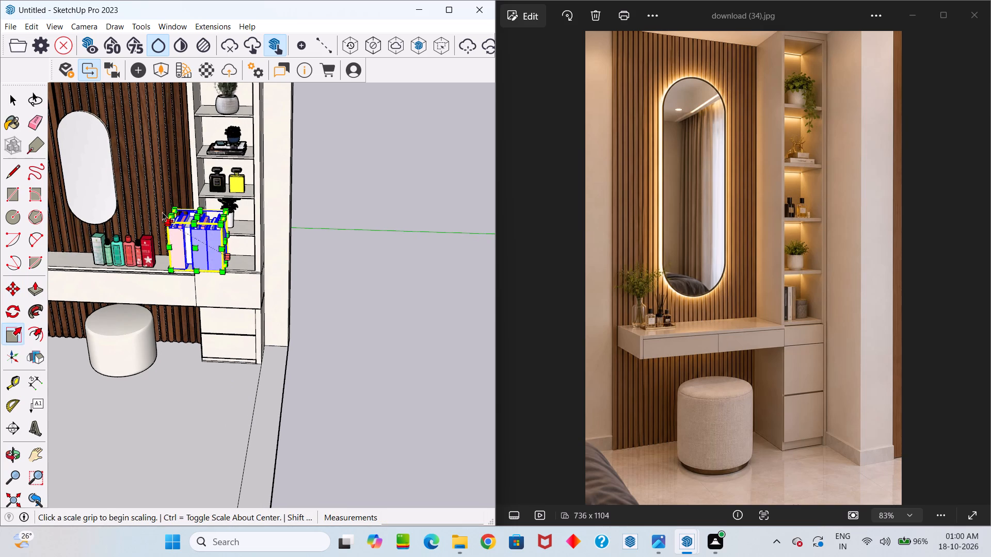
click(174, 207)
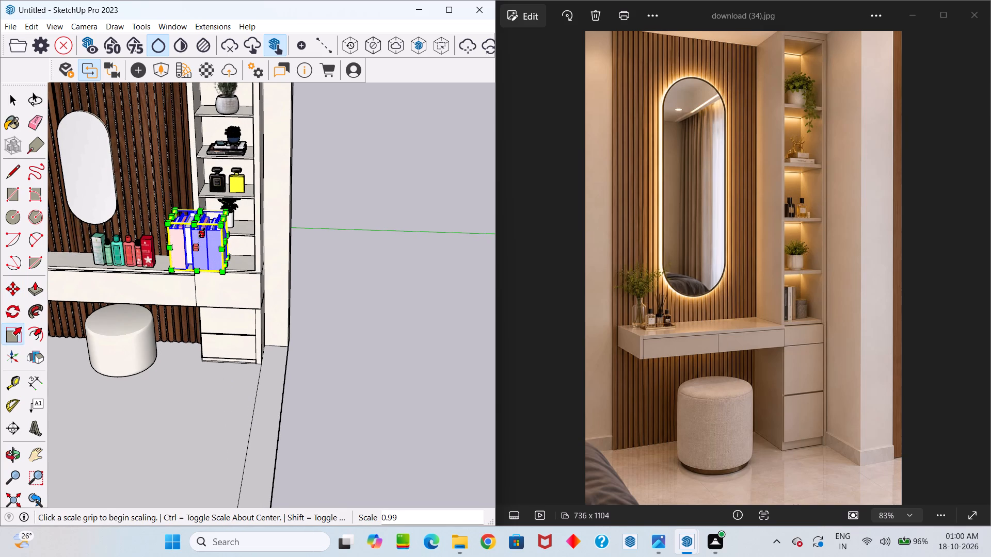
drag(179, 208, 198, 229)
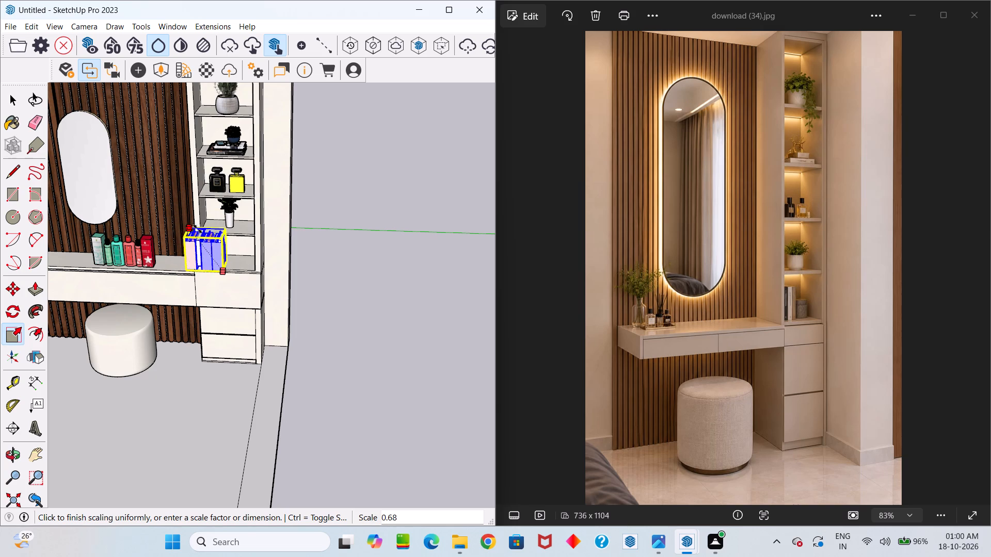
drag(198, 229, 198, 229)
key(space)
Move the file keeper about 5 5/8" across so it lines up with the lowest open shelf.
scroll(228, 277, up, 6)
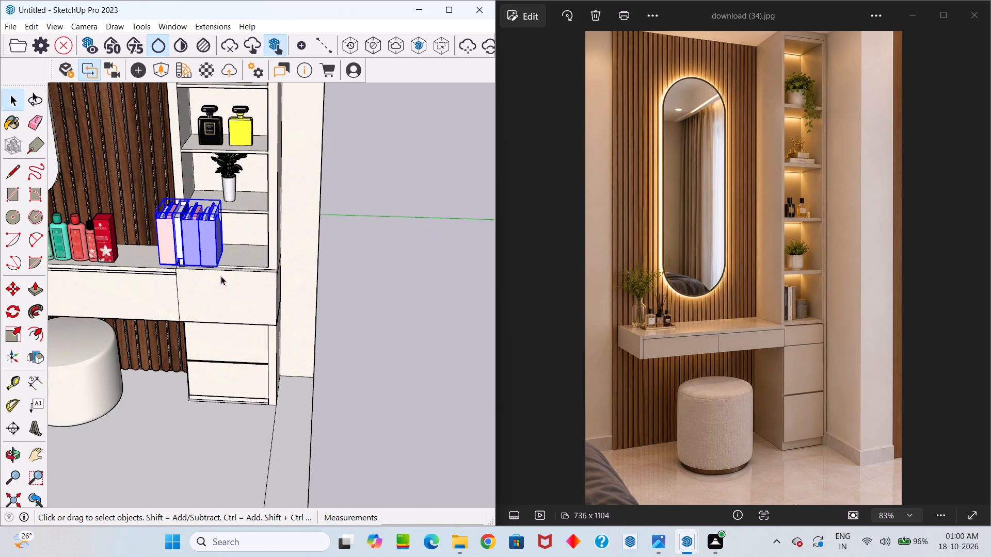
key(m)
click(219, 263)
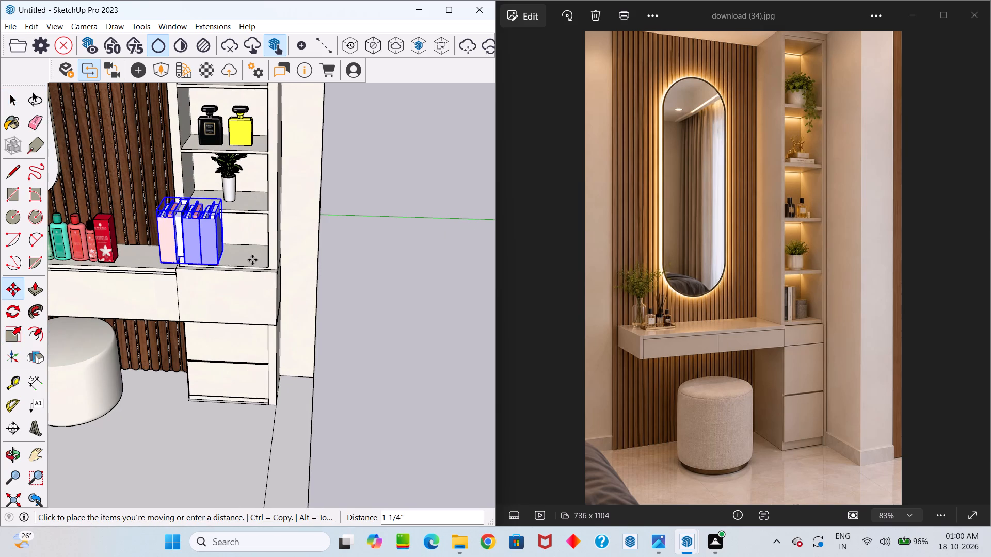
click(254, 264)
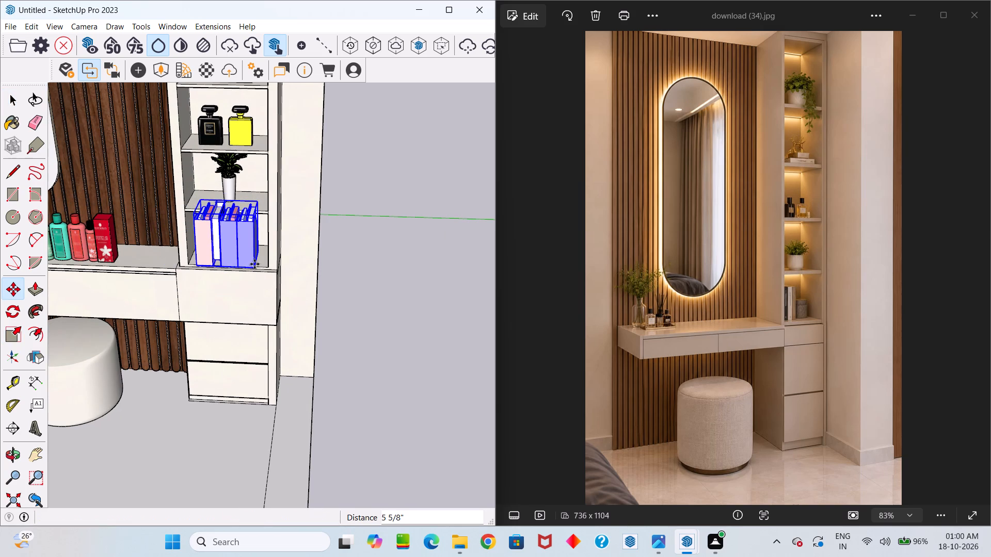
Scale the file keeper down uniformly again so it is narrower than the lowest shelf compartment.
key(s)
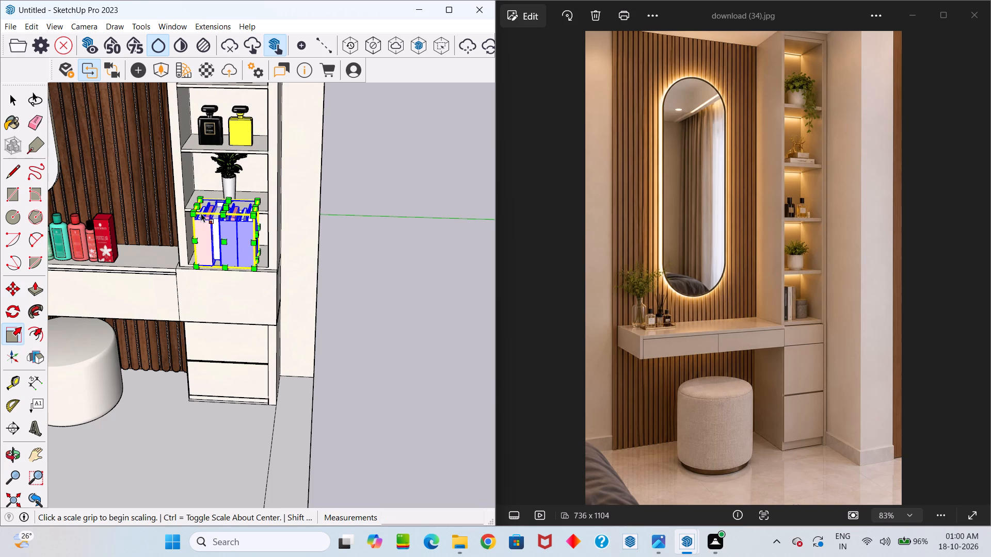
click(202, 198)
click(210, 218)
scroll(249, 257, up, 8)
key(space)
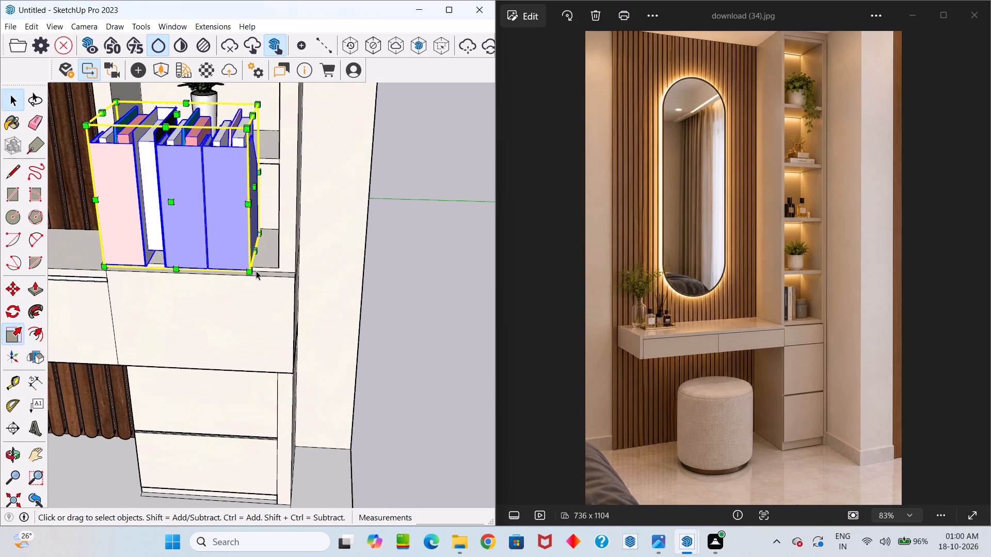
Move the file keeper into the lowest open shelf compartment, bringing it toward the mirror side.
text(m)
scroll(248, 270, up, 2)
click(248, 267)
click(253, 254)
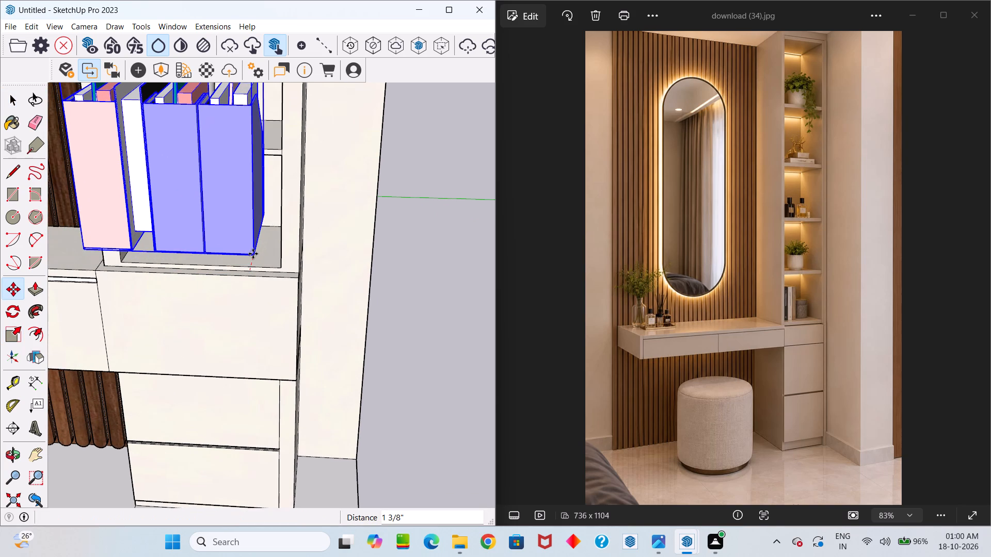
middle_drag(265, 257, 307, 272)
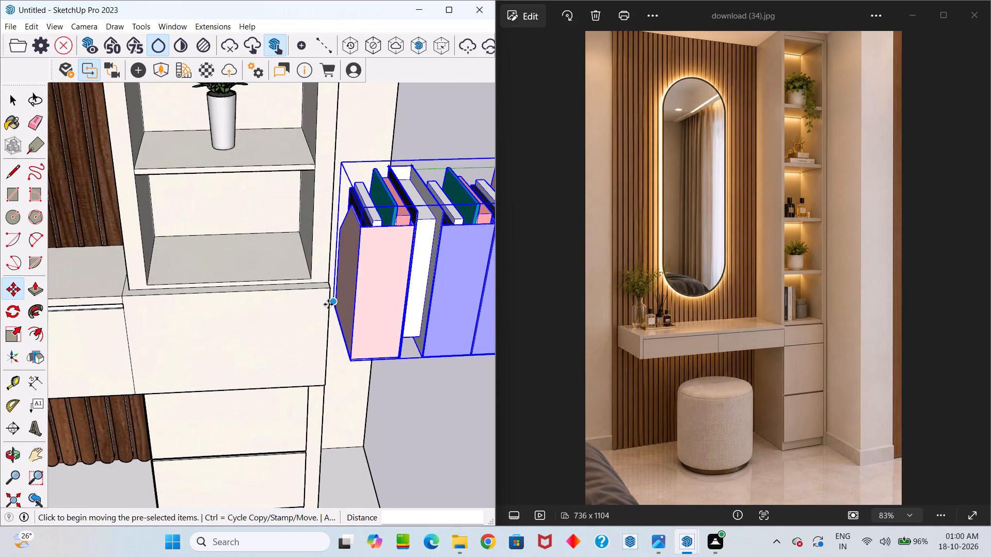
drag(330, 303, 325, 301)
drag(240, 260, 217, 253)
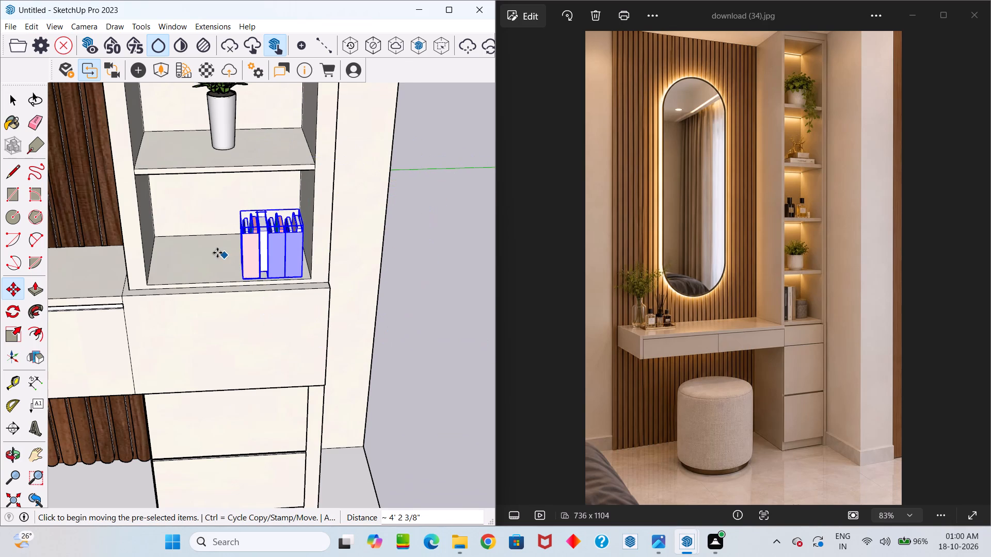
scroll(258, 296, up, 3)
drag(241, 274, 235, 271)
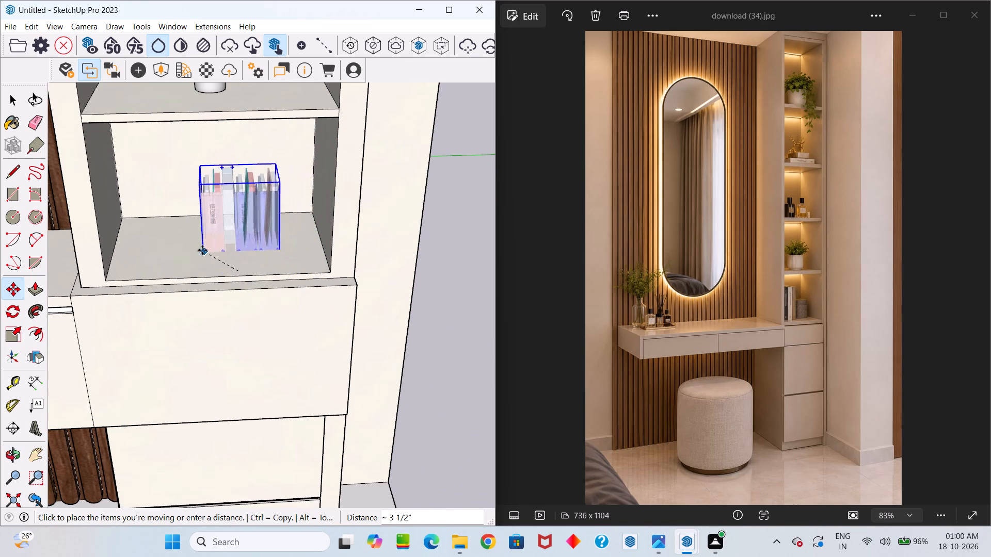
click(162, 248)
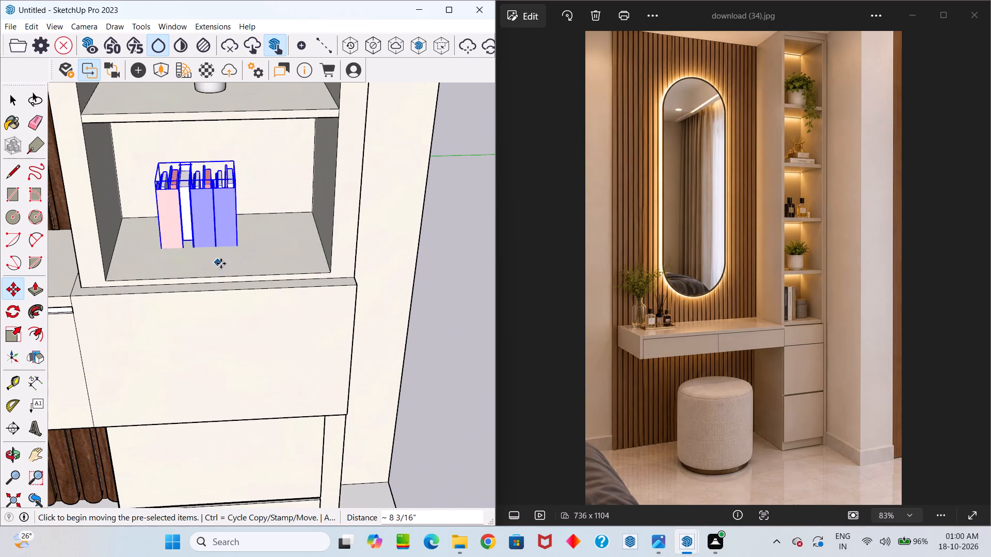
Reposition the file keeper on the lowest shelf surface, near the front edge and close to the mirror-side panel.
middle_drag(226, 255, 165, 227)
scroll(197, 238, up, 4)
click(205, 221)
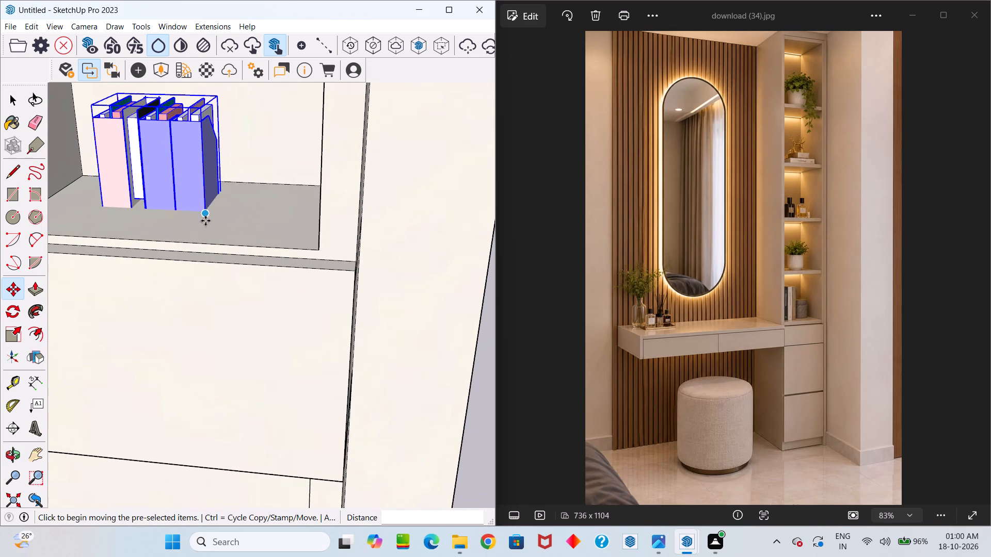
click(204, 194)
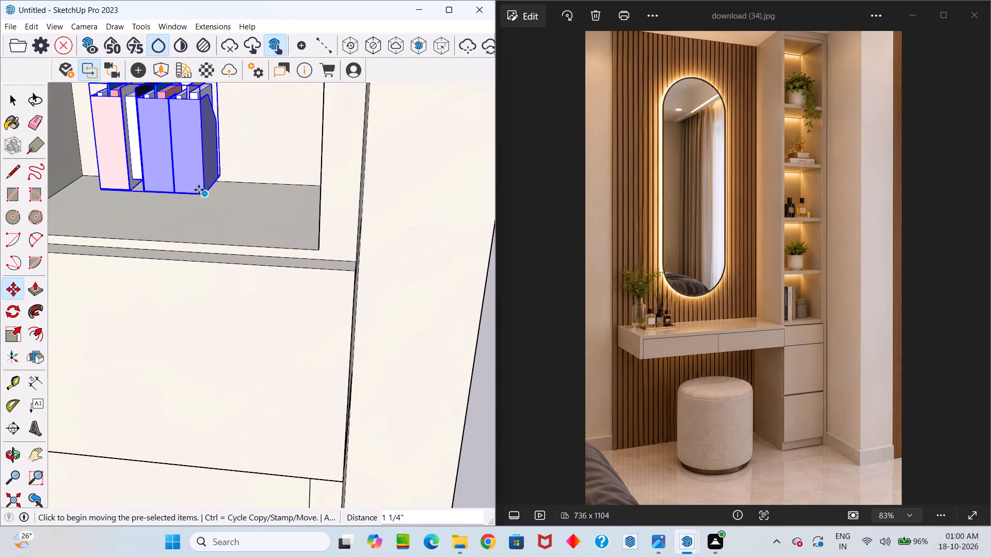
drag(200, 196, 208, 209)
middle_drag(239, 251, 380, 295)
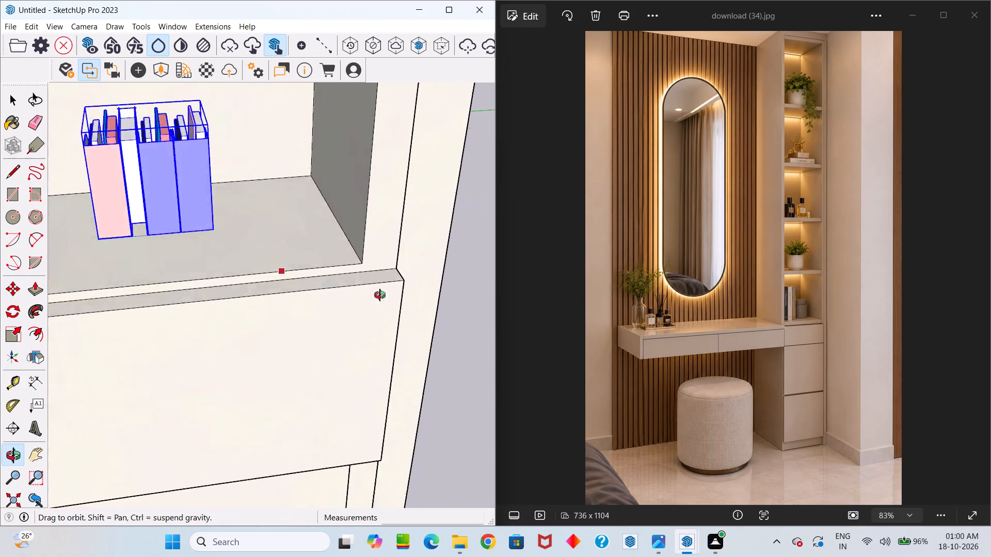
middle_drag(380, 295, 409, 297)
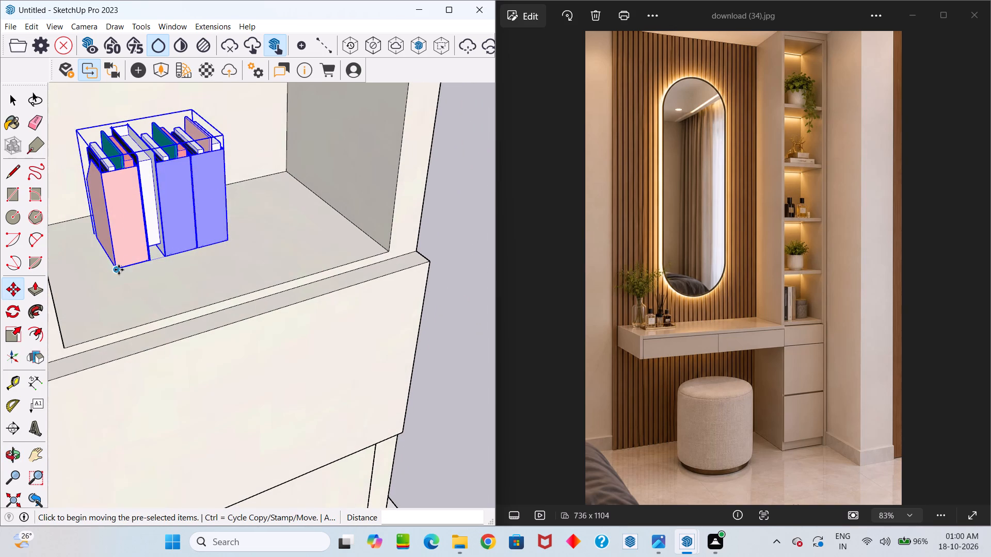
click(119, 270)
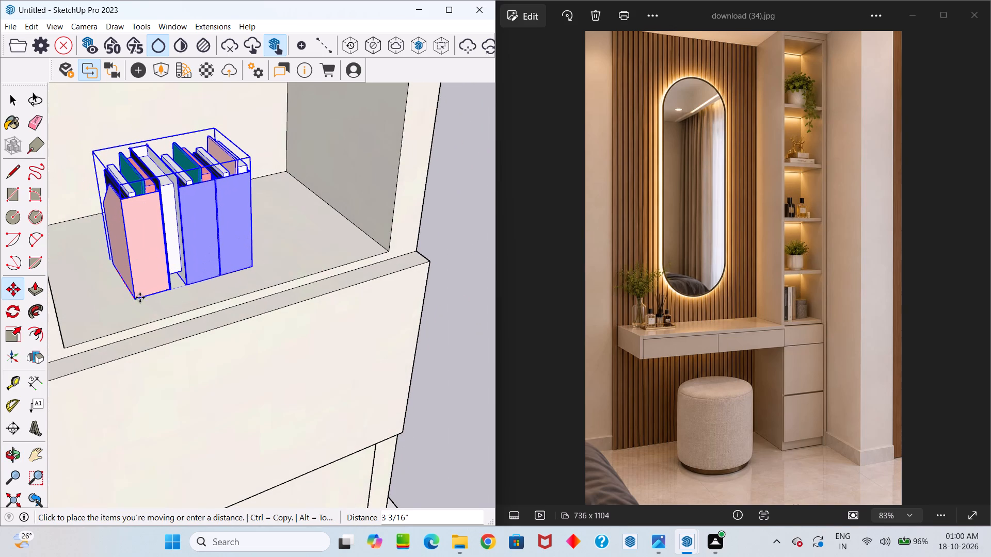
click(140, 298)
drag(136, 299, 123, 304)
click(113, 308)
scroll(211, 275, down, 4)
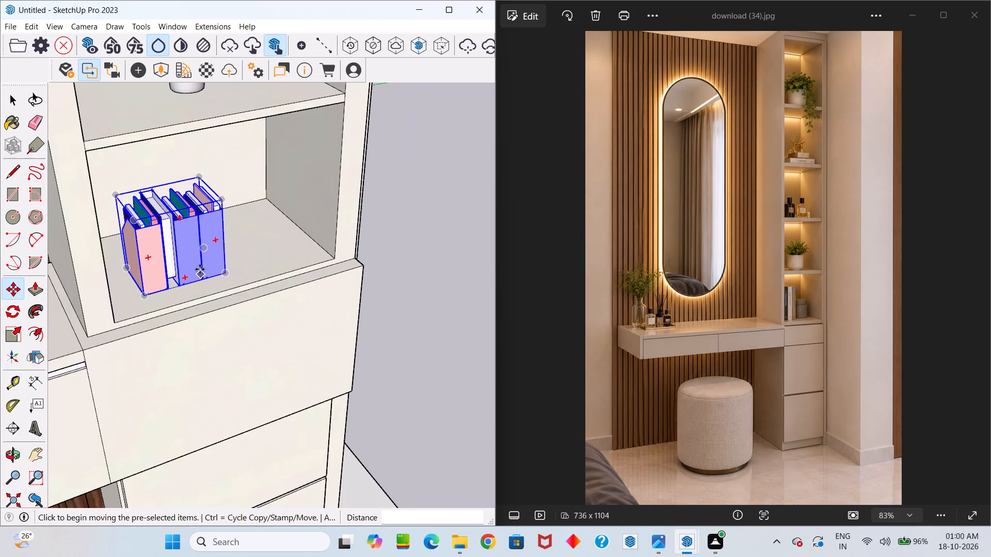
Scale the file keeper up uniformly by about 1.16 within the lowest shelf compartment, and deselect it.
middle_drag(217, 244, 85, 236)
scroll(83, 230, down, 7)
middle_drag(198, 230, 202, 156)
scroll(201, 171, down, 5)
key(space)
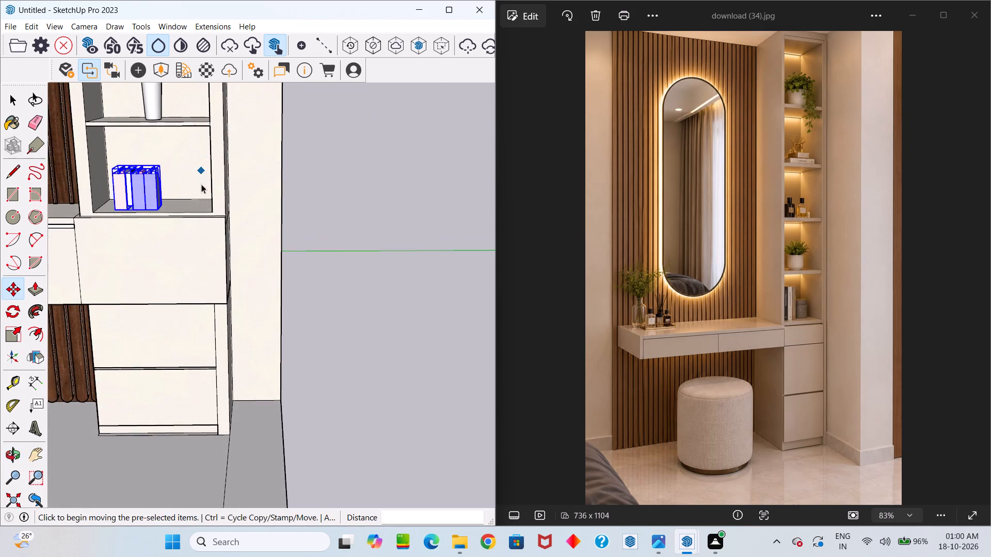
middle_drag(203, 208, 286, 208)
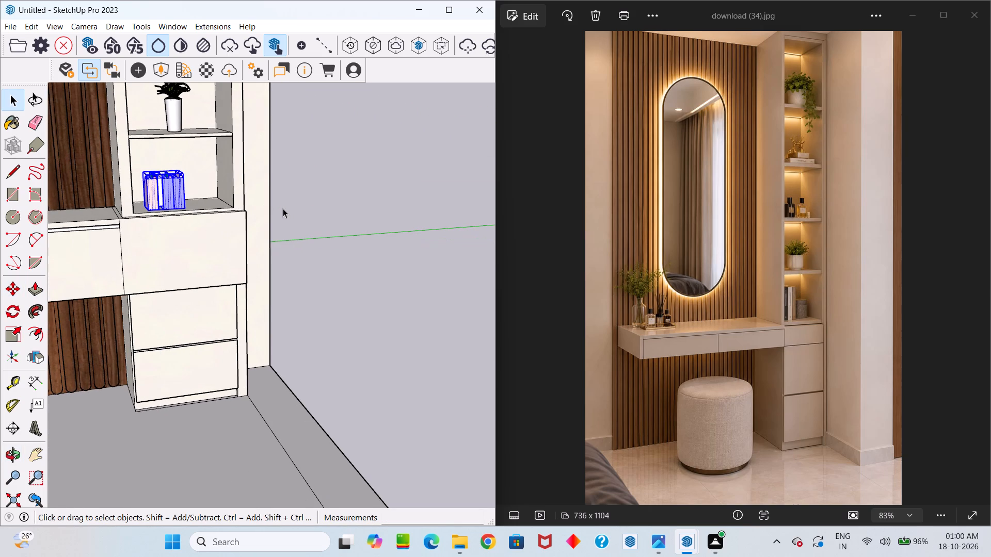
key(s)
scroll(140, 160, up, 3)
click(147, 177)
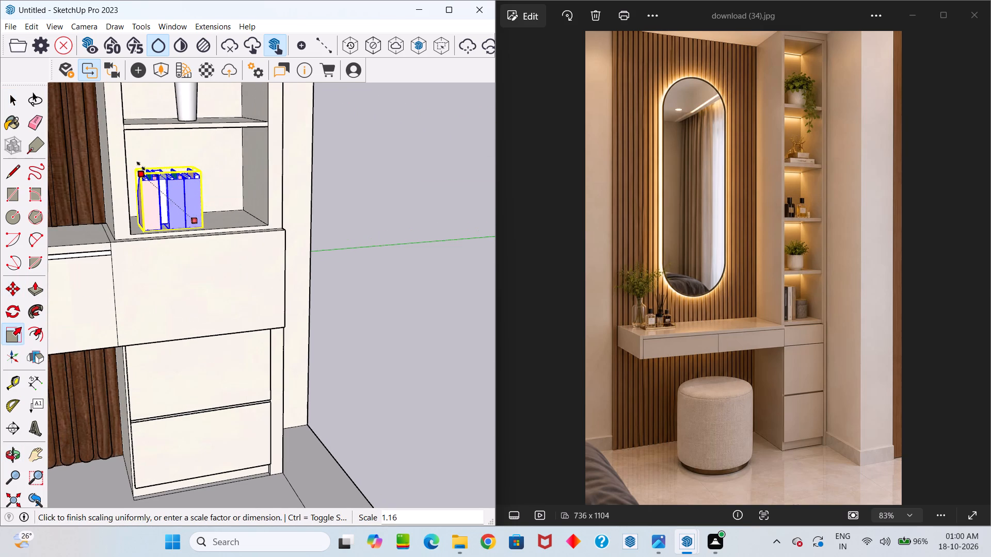
click(138, 161)
middle_drag(162, 190, 86, 190)
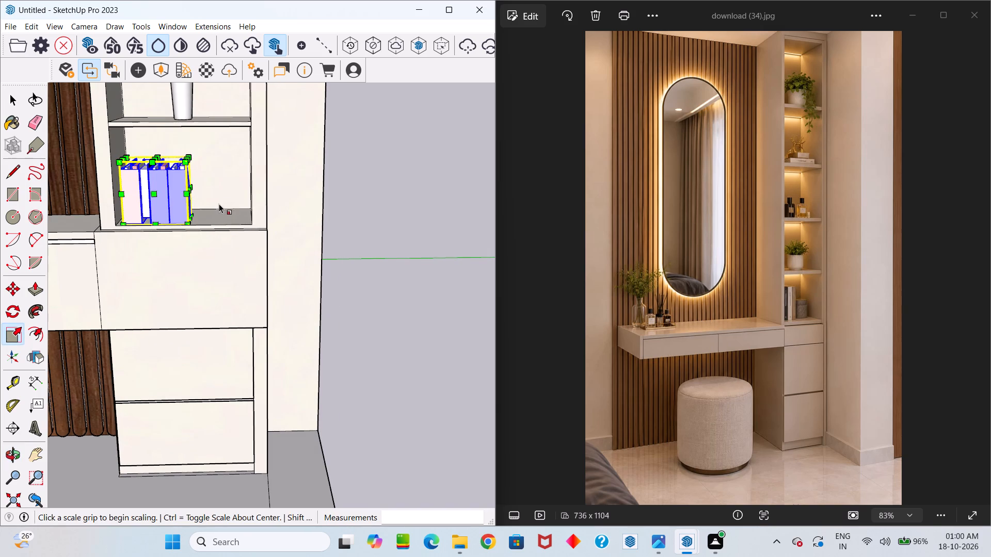
key(space)
click(218, 205)
Import the DECOR+2 twisted sculpture from Downloads and place it beside the file keeper on the lowest open shelf.
scroll(219, 206, down, 4)
middle_drag(212, 196, 223, 213)
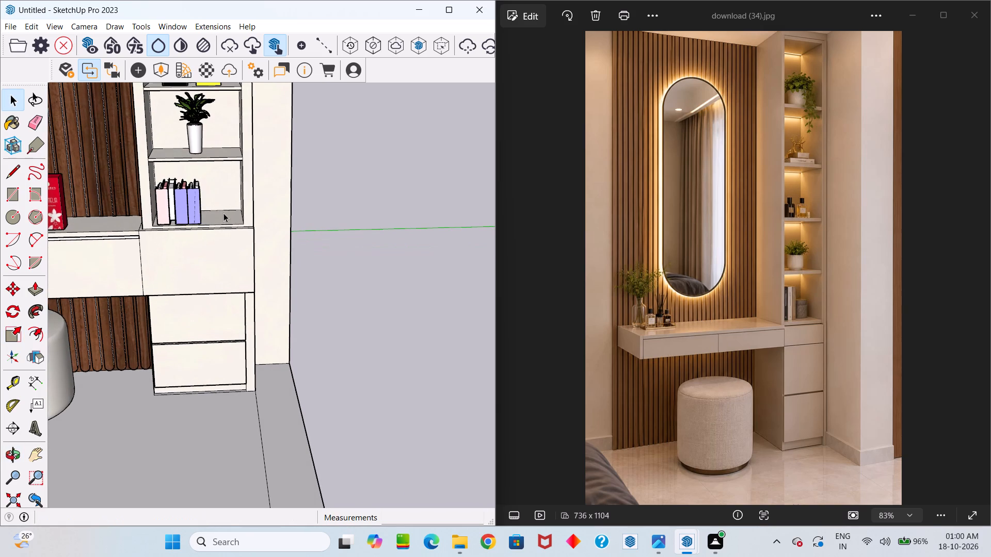
click(9, 26)
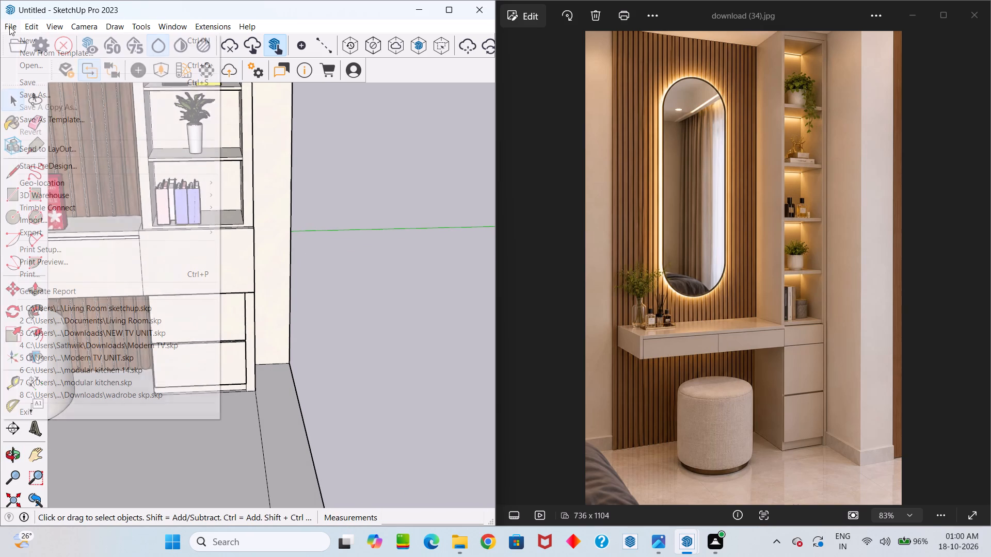
click(22, 219)
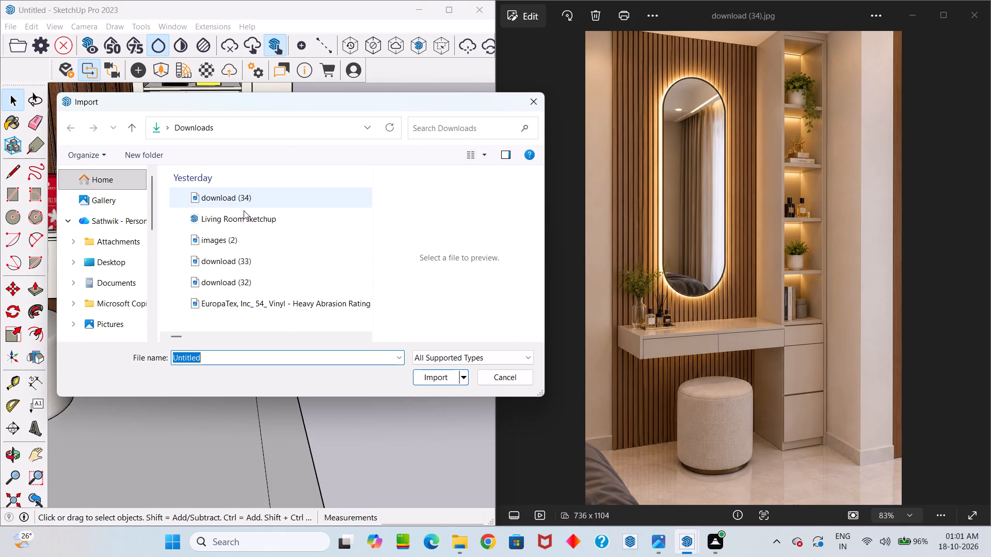
click(239, 203)
click(241, 228)
click(236, 240)
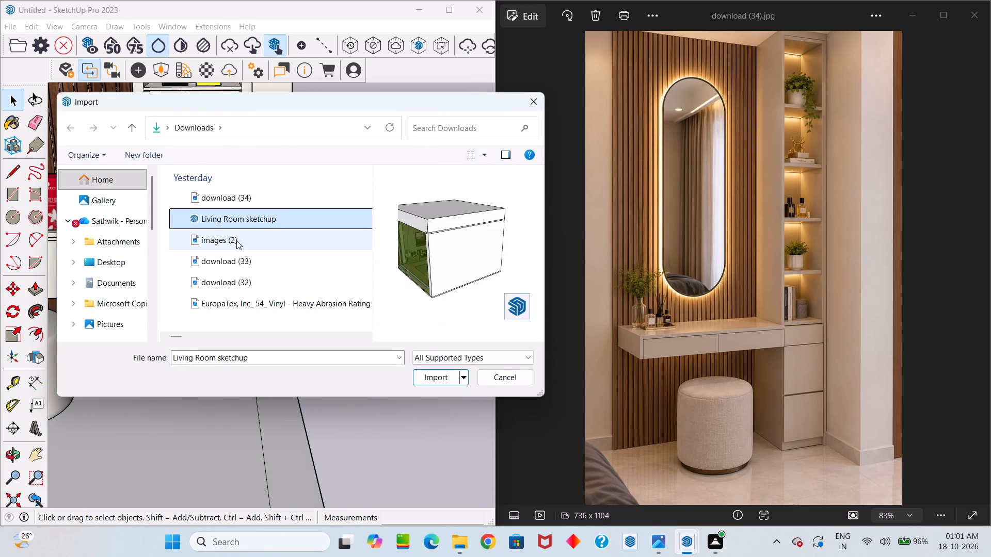
click(238, 262)
click(242, 281)
click(245, 294)
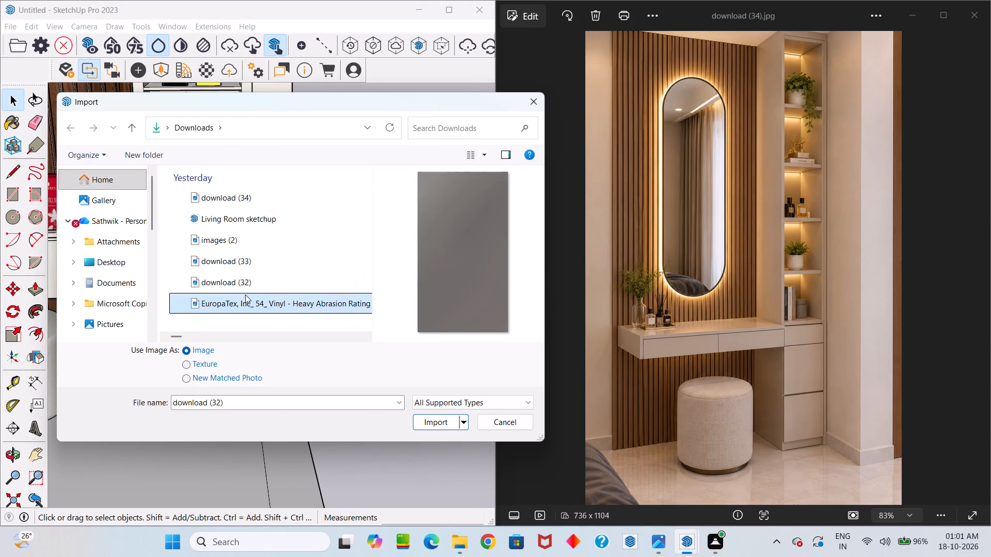
scroll(250, 266, down, 1)
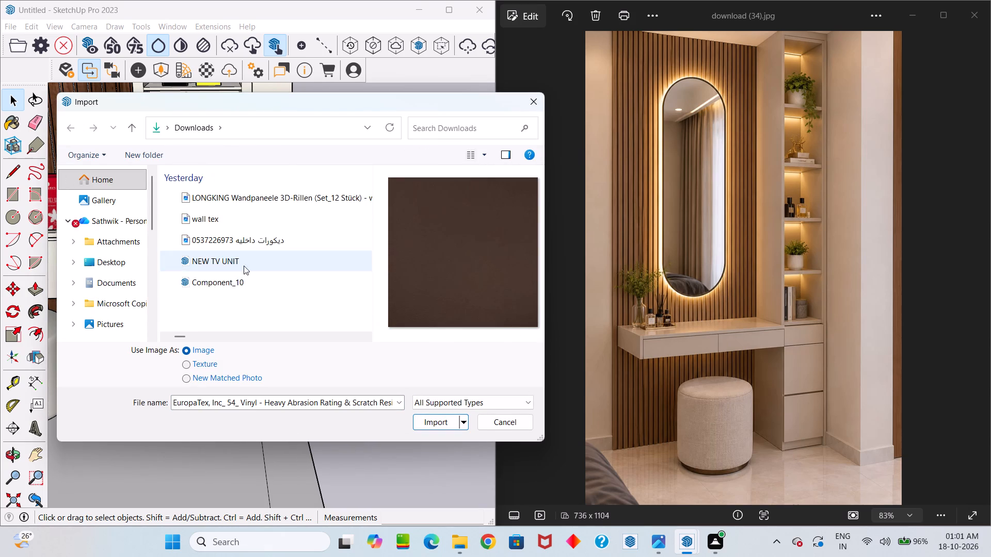
click(241, 278)
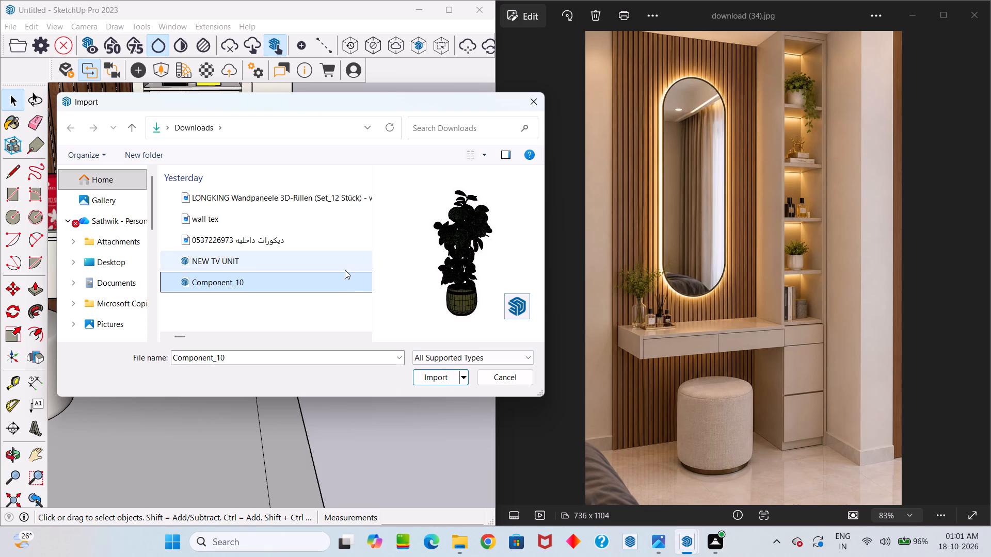
scroll(345, 270, down, 1)
click(221, 196)
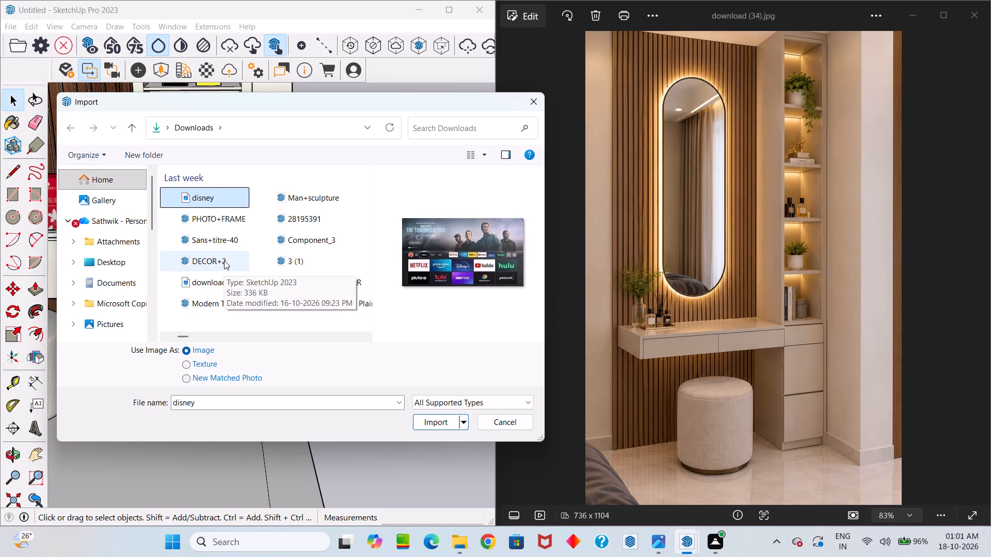
click(218, 245)
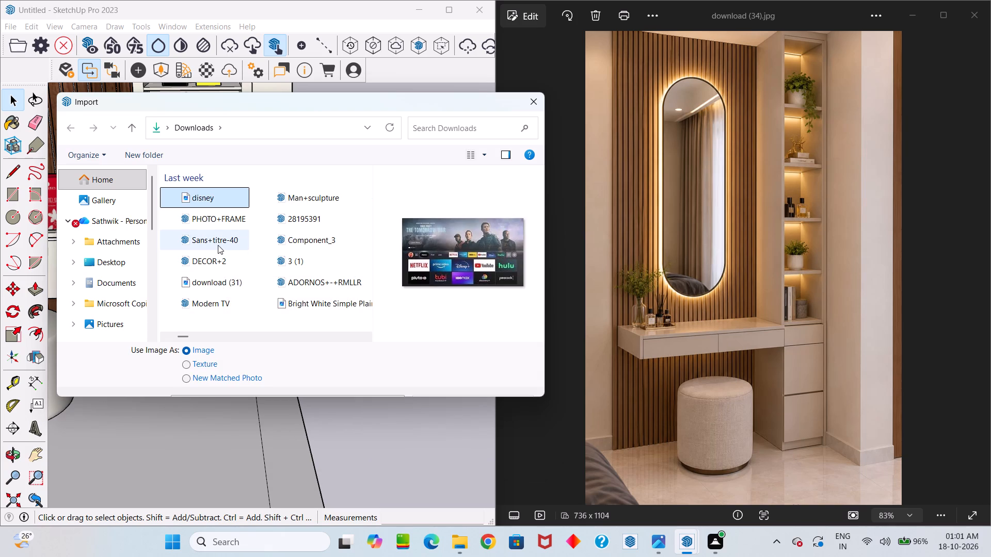
click(222, 263)
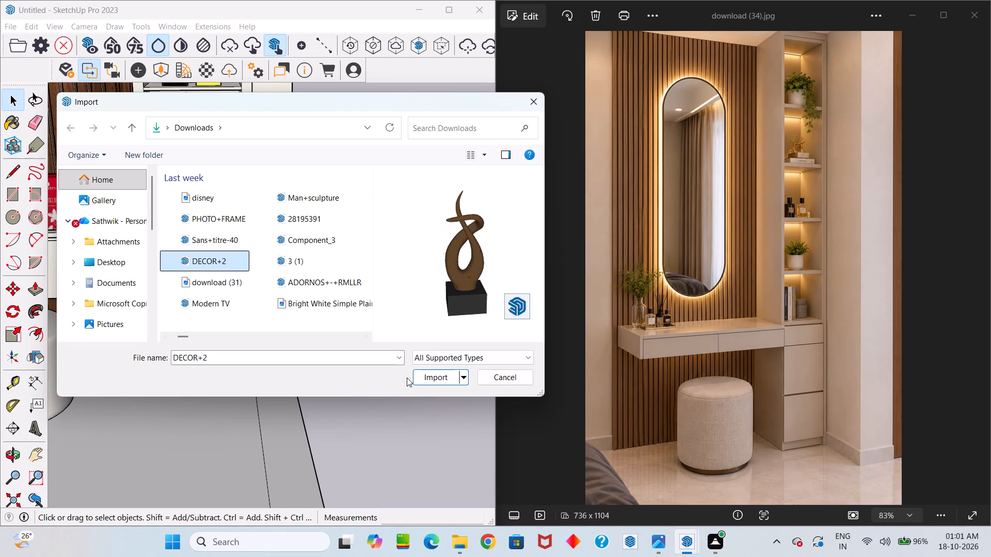
click(430, 375)
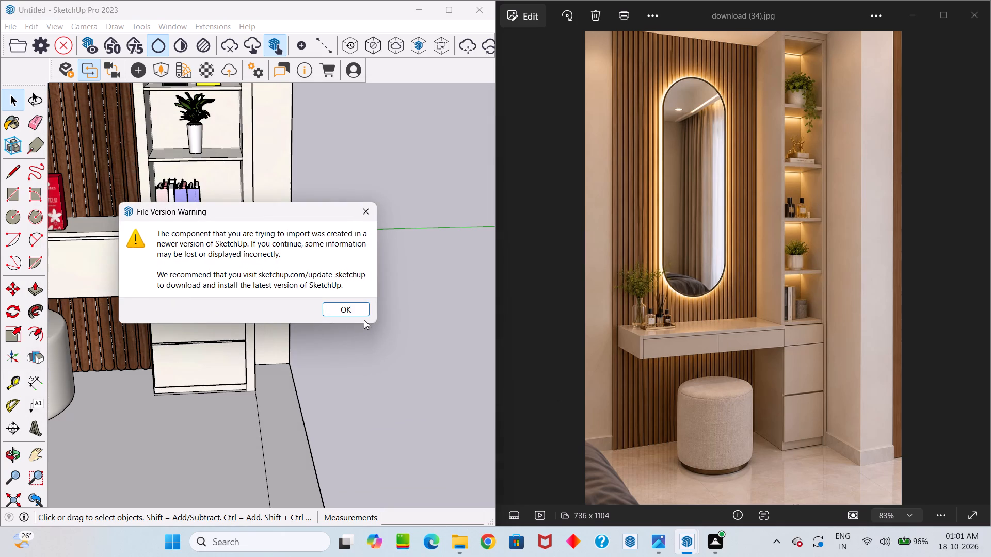
click(360, 313)
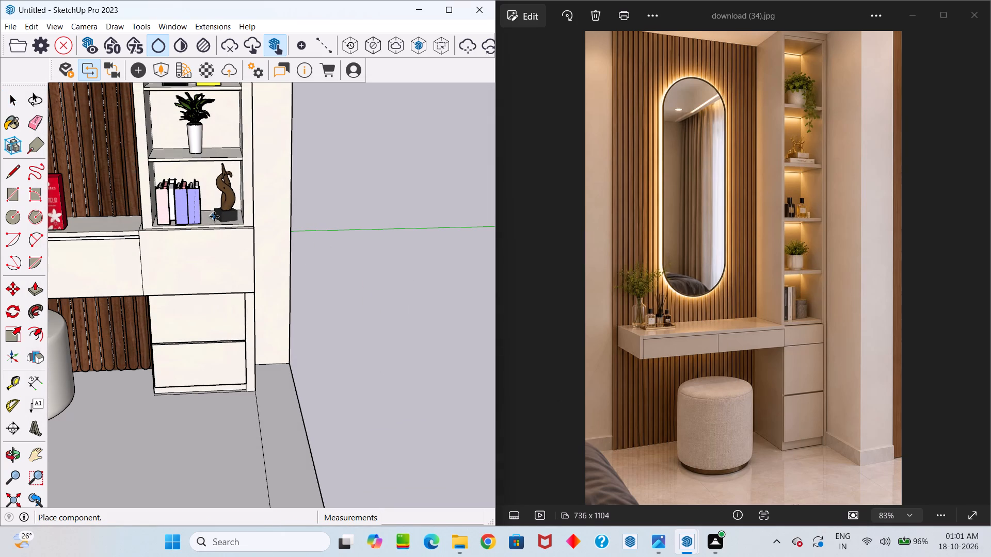
click(213, 215)
Rotate the sculpture about 15 degrees around the vertical axis, pivoting on the shelf surface beside its base.
scroll(216, 219, up, 10)
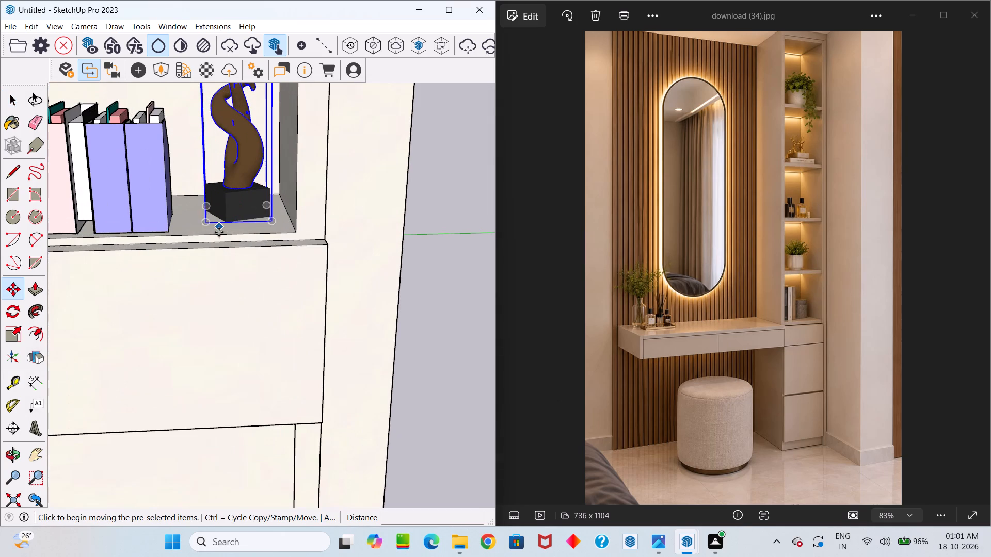
key(q)
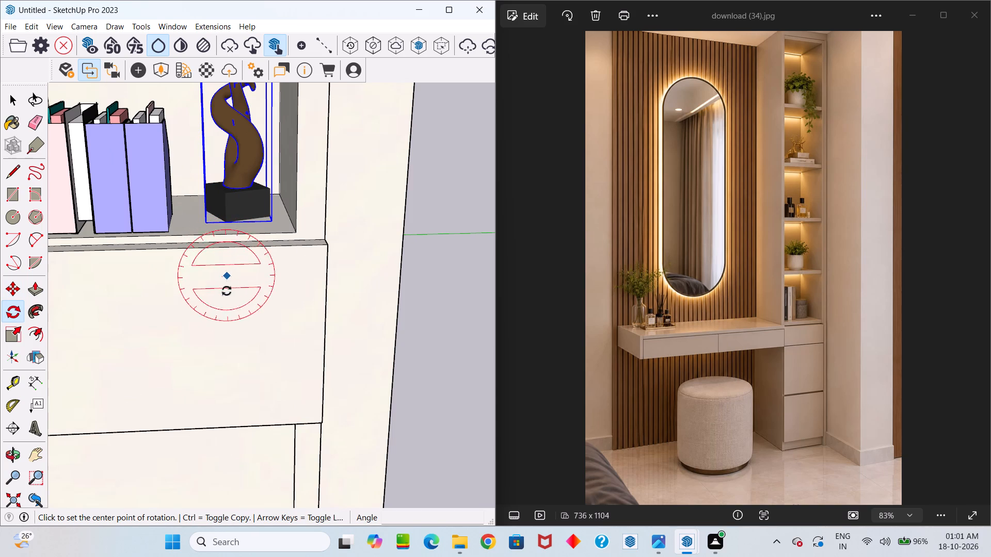
click(193, 224)
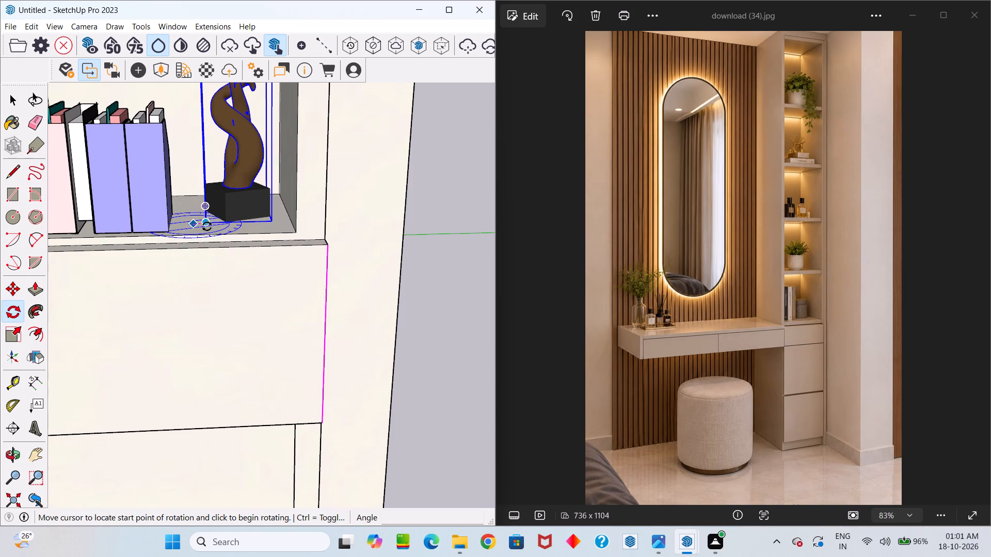
click(201, 227)
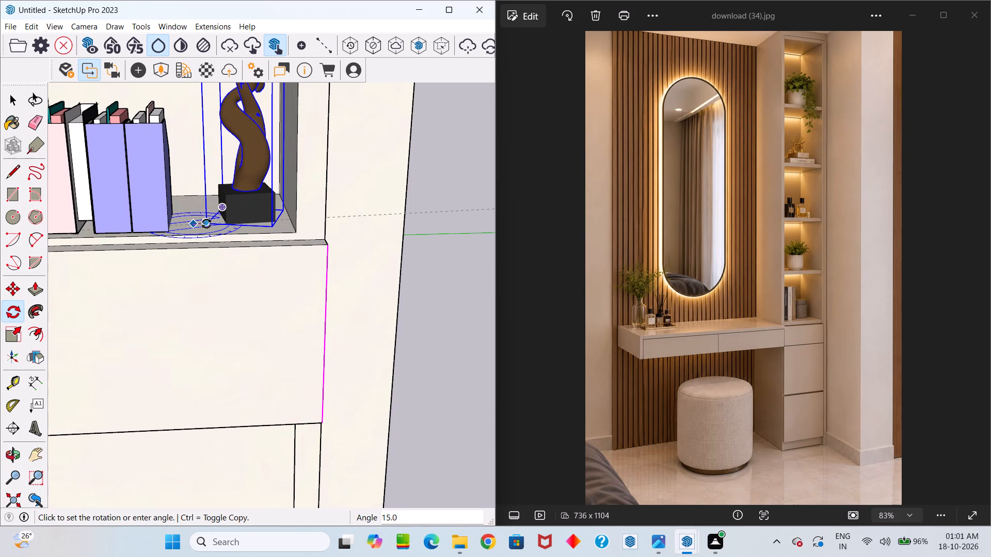
click(206, 224)
scroll(211, 234, up, 4)
key(space)
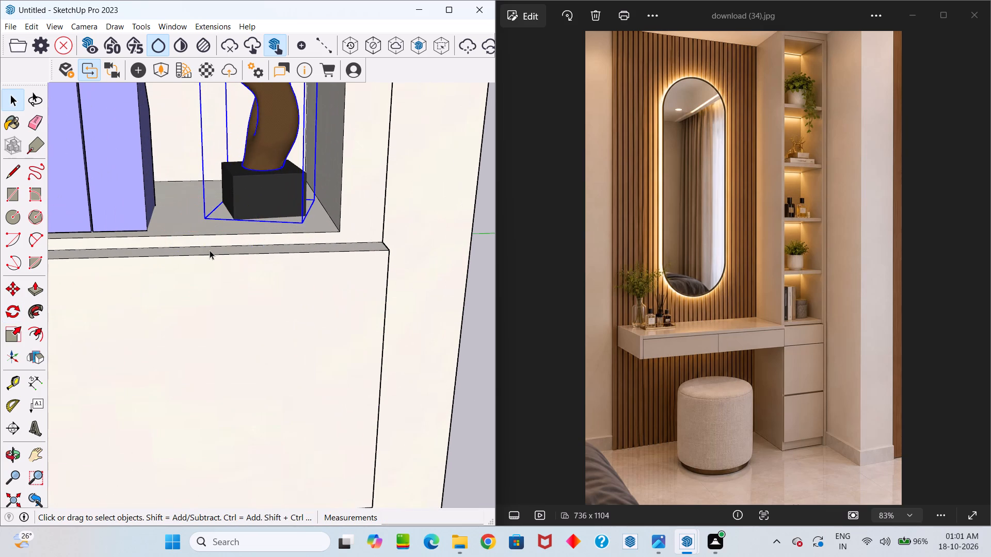
Rotate the sculpture a further 8.7 degrees or so around the vertical axis, pivoting from the floor in front of the drawers.
scroll(229, 247, down, 20)
scroll(229, 247, down, 8)
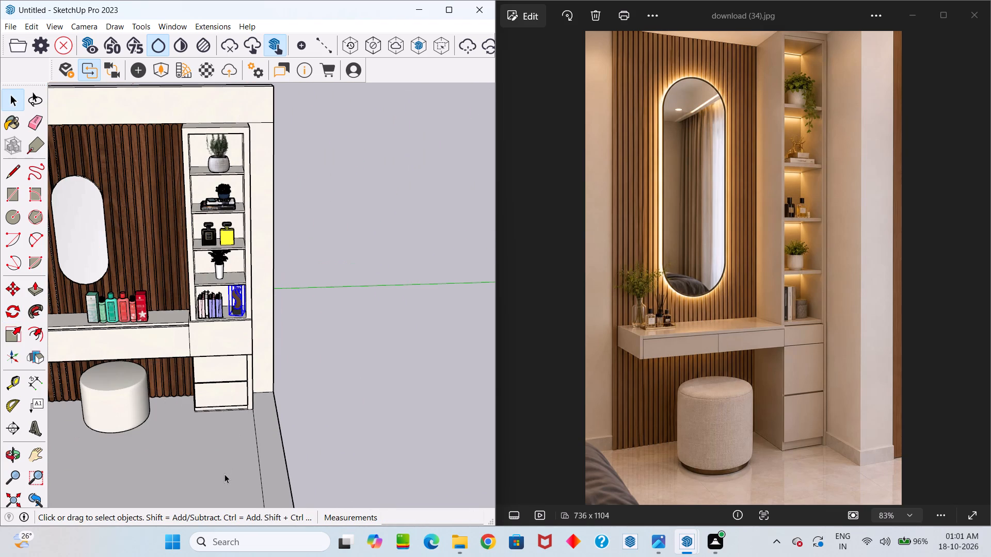
key(q)
scroll(222, 477, up, 11)
click(226, 430)
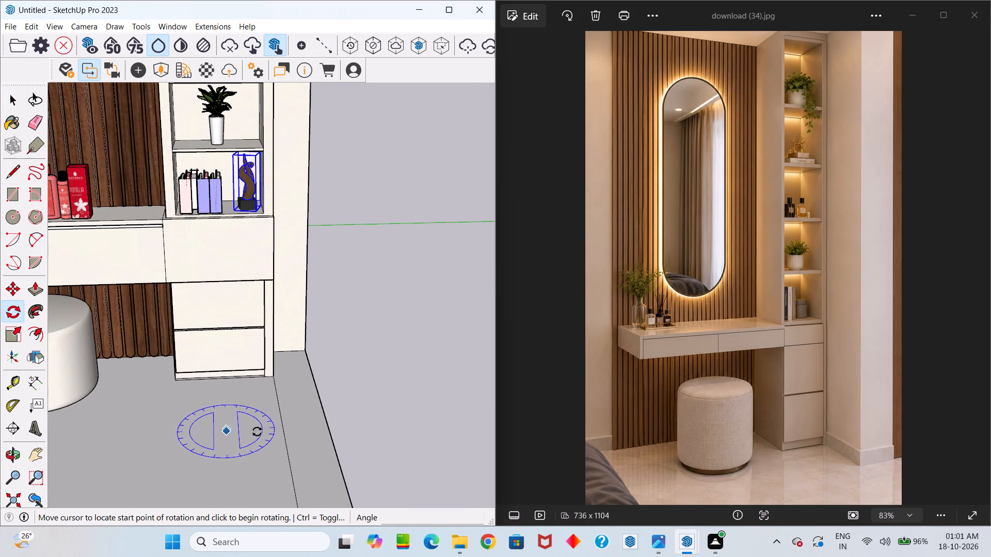
click(264, 429)
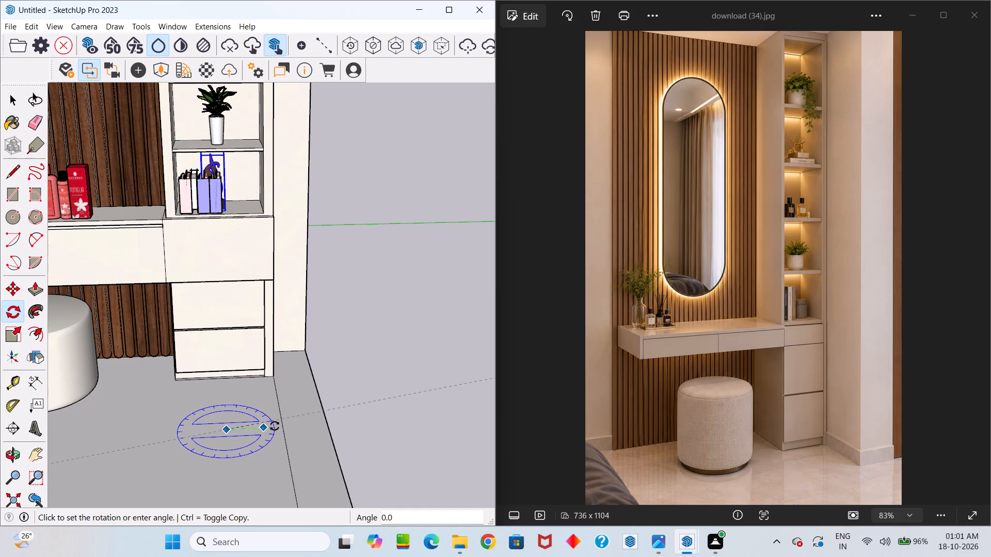
scroll(268, 431, up, 5)
click(268, 431)
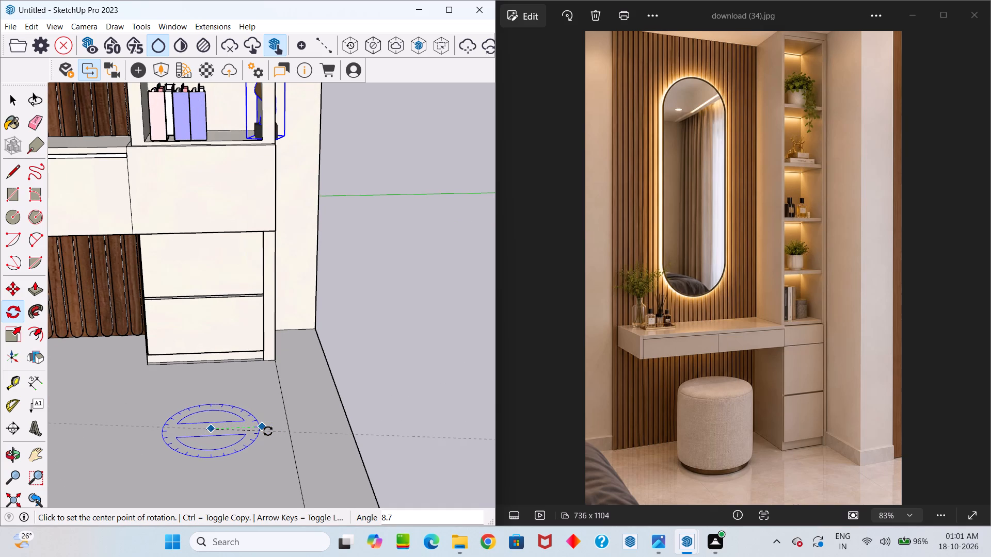
key(space)
scroll(289, 403, down, 1)
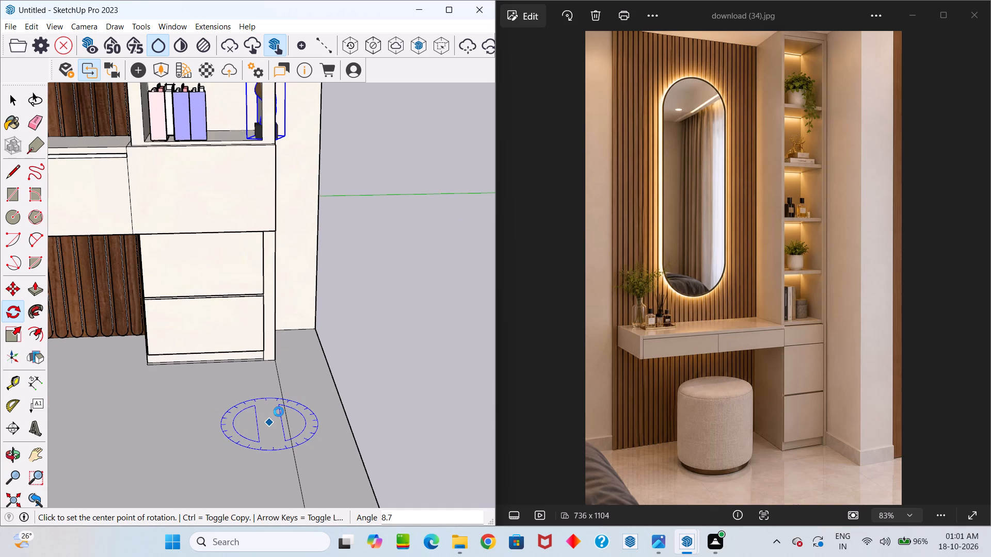
scroll(279, 412, down, 2)
key(space)
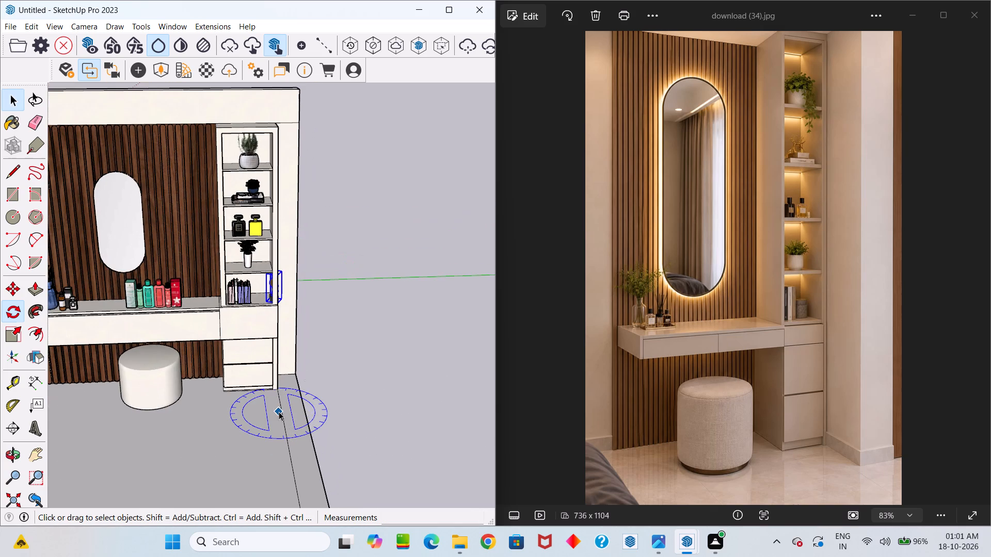
Move the sculpture about 5 1/16" toward the file keeper, inside the lowest shelf compartment, and deselect it.
scroll(298, 278, up, 15)
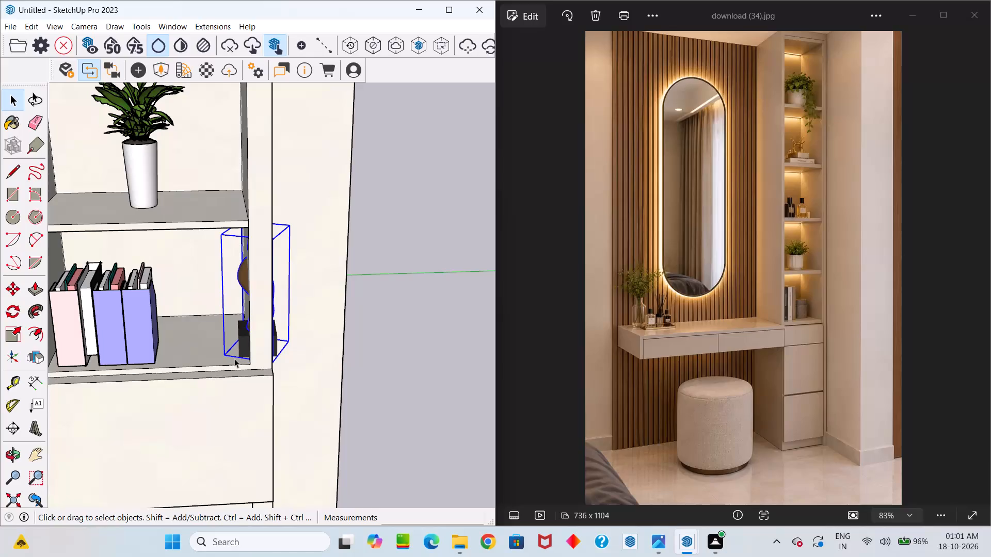
key(m)
click(224, 353)
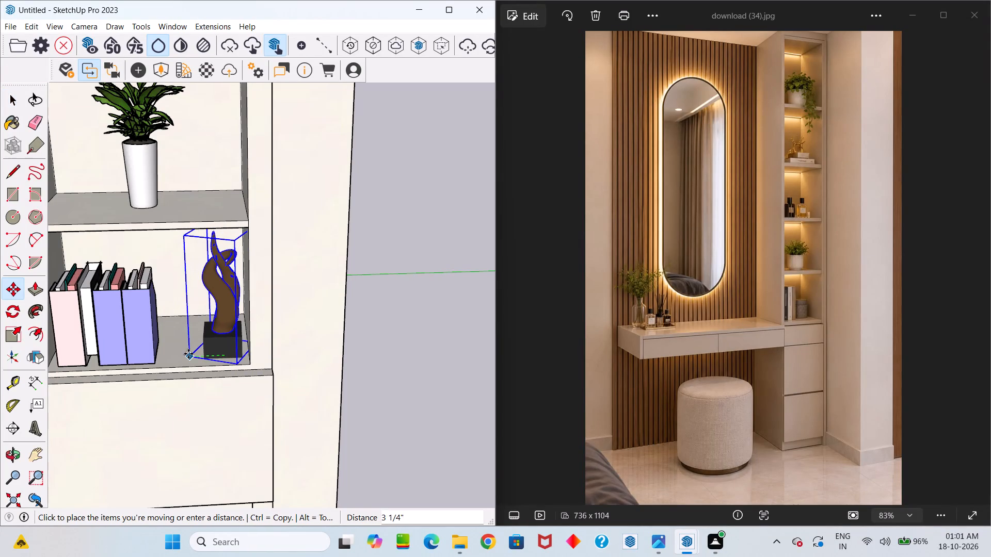
click(170, 355)
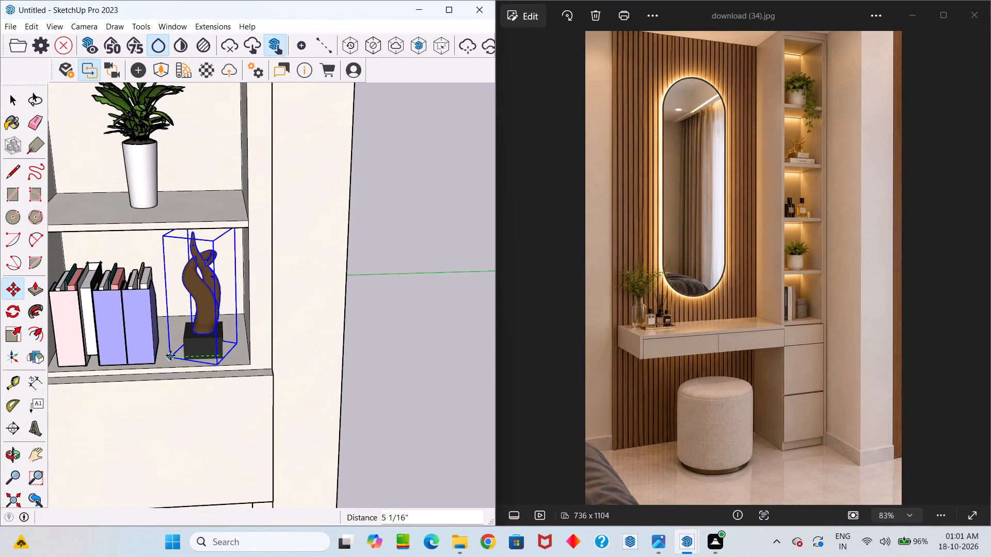
key(space)
click(174, 356)
Examine the decorated shelf column and vanity from several distances and angles to check the accessory arrangement.
scroll(187, 333, down, 11)
middle_drag(196, 315, 195, 283)
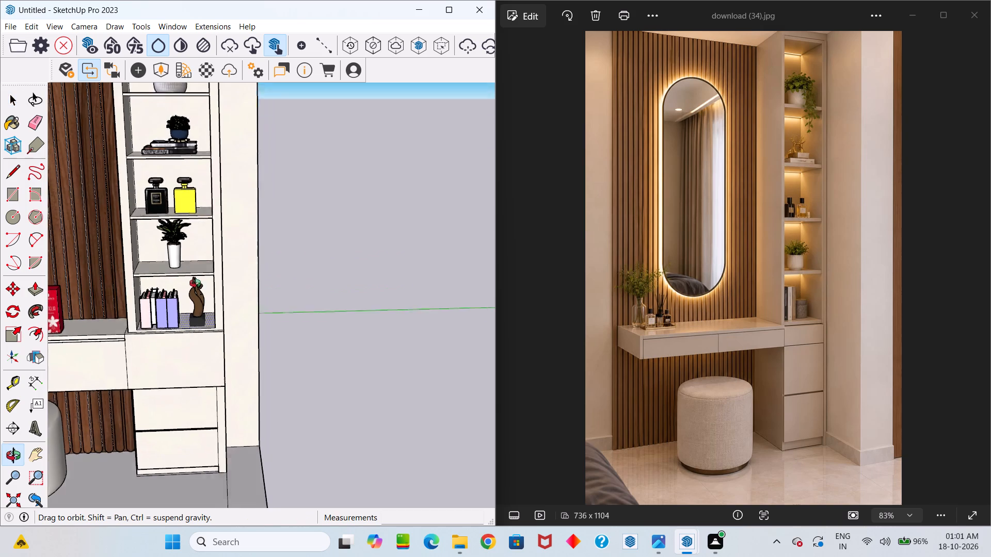
middle_drag(195, 283, 176, 280)
scroll(178, 245, down, 7)
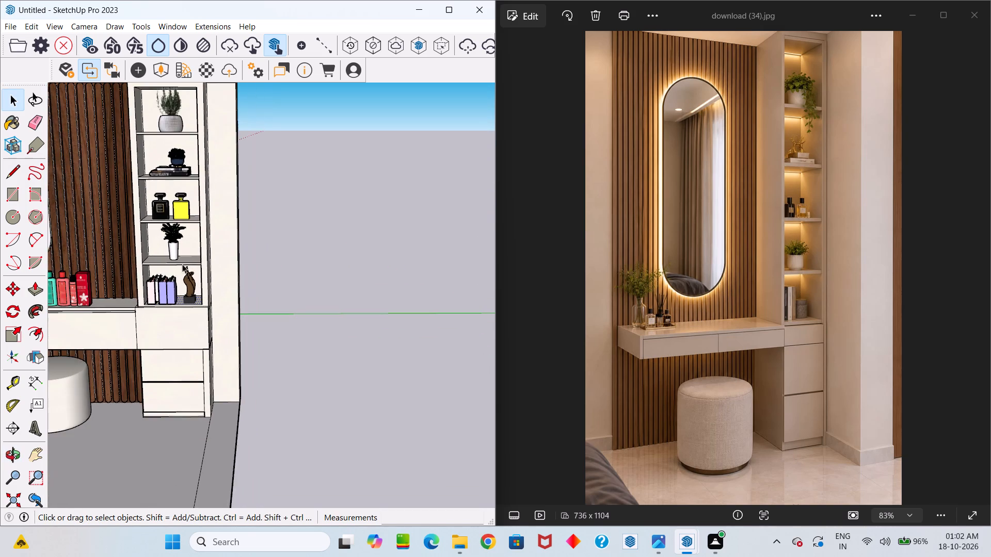
scroll(173, 265, down, 5)
scroll(236, 236, down, 6)
scroll(196, 223, down, 5)
scroll(196, 237, up, 14)
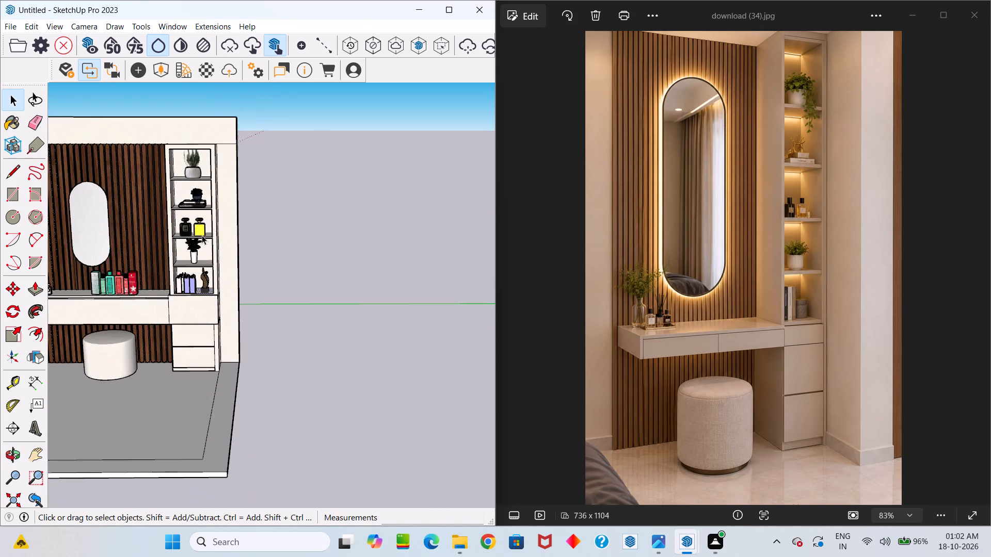
scroll(202, 235, up, 14)
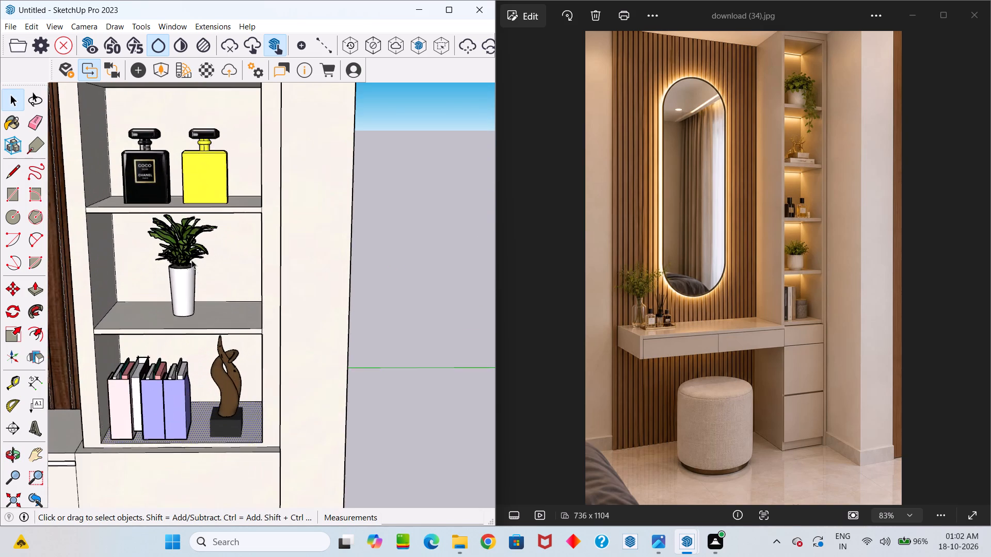
scroll(195, 265, down, 6)
middle_drag(203, 269, 286, 163)
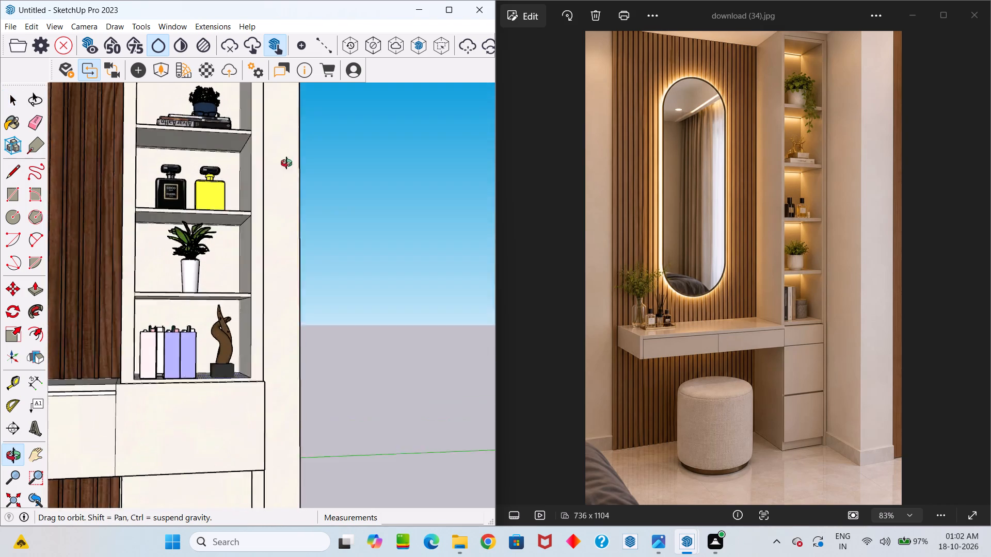
middle_drag(286, 163, 171, 273)
scroll(174, 271, down, 6)
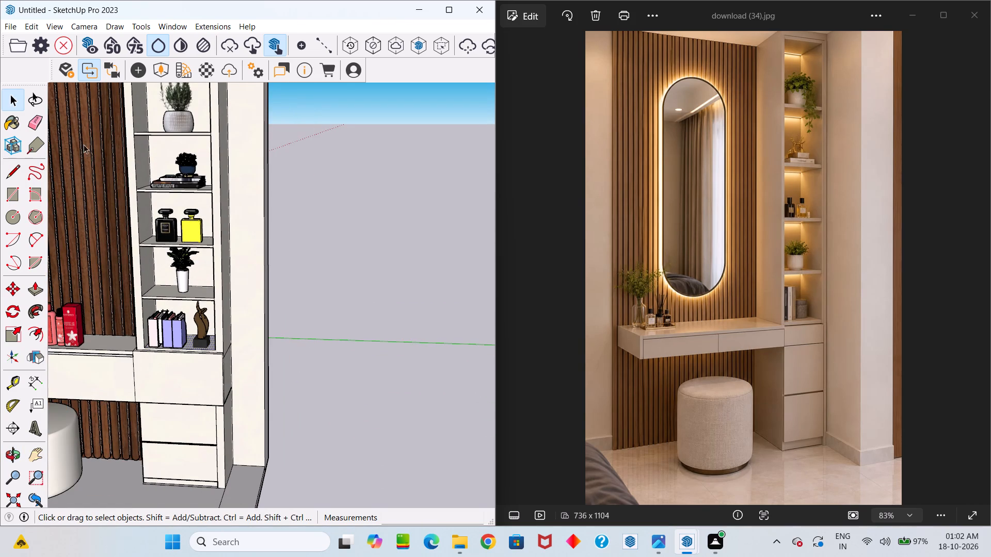
Import the Man+sculpture model from Downloads, previewing other decor files, and place it in the empty area beside the shelf unit.
click(6, 23)
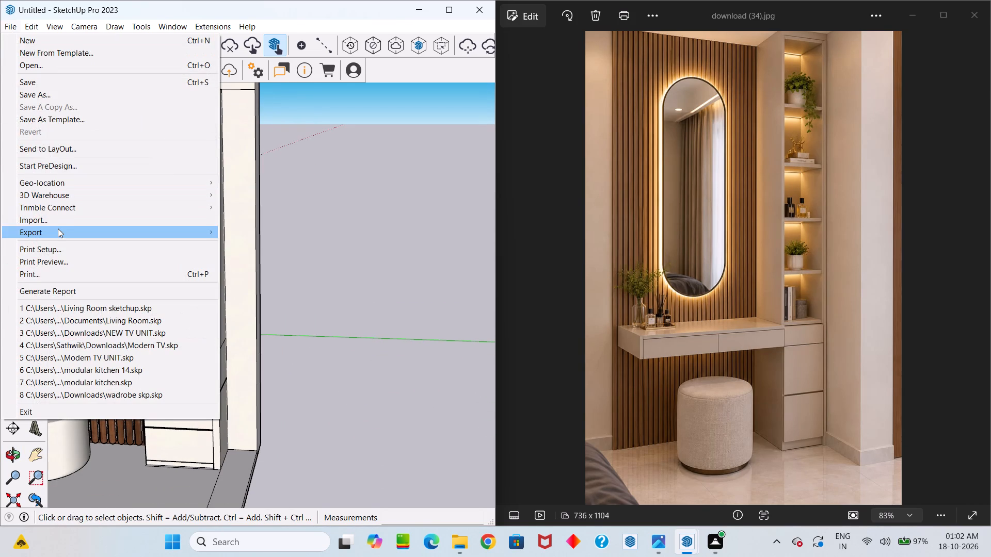
click(56, 215)
scroll(222, 209, down, 1)
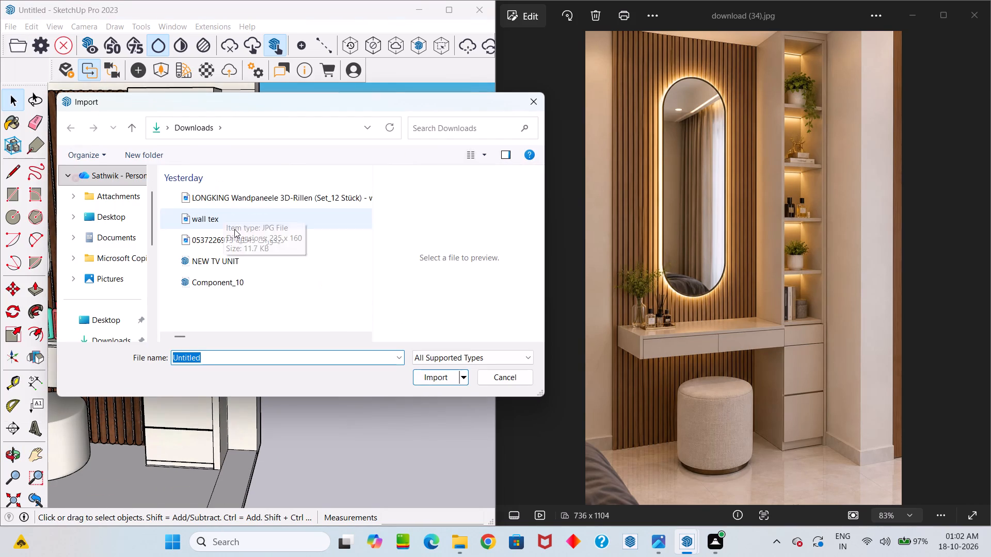
scroll(234, 237, down, 1)
click(218, 257)
click(238, 238)
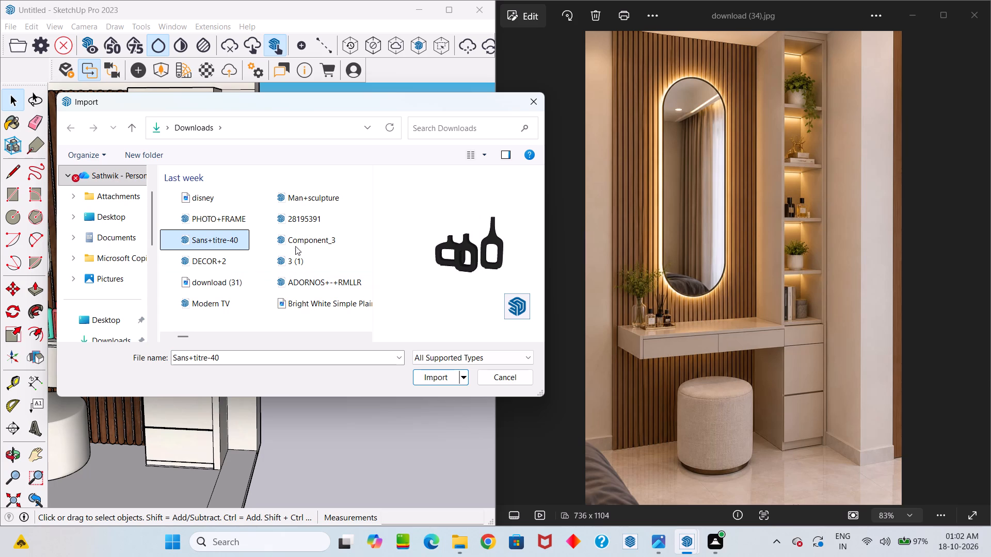
click(313, 233)
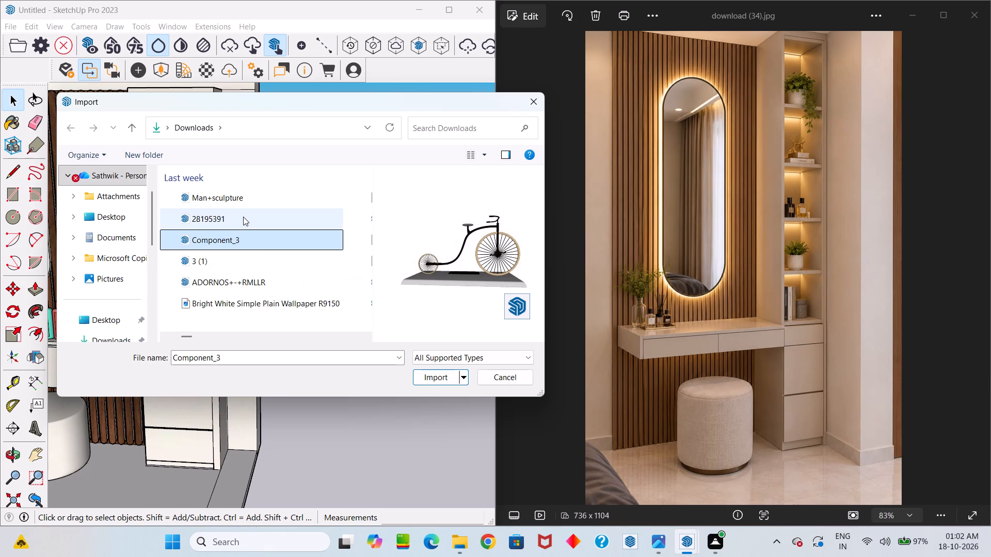
click(243, 217)
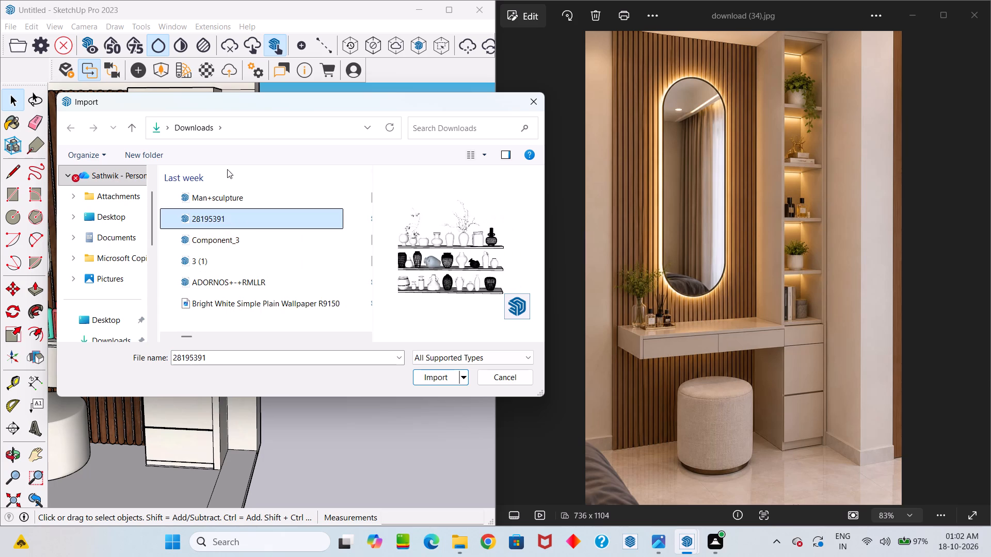
click(231, 193)
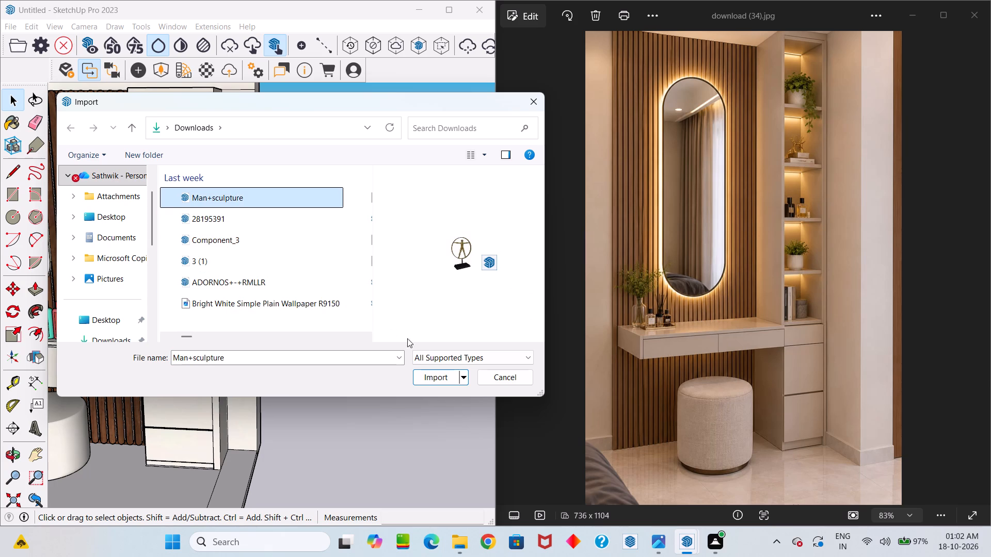
click(450, 378)
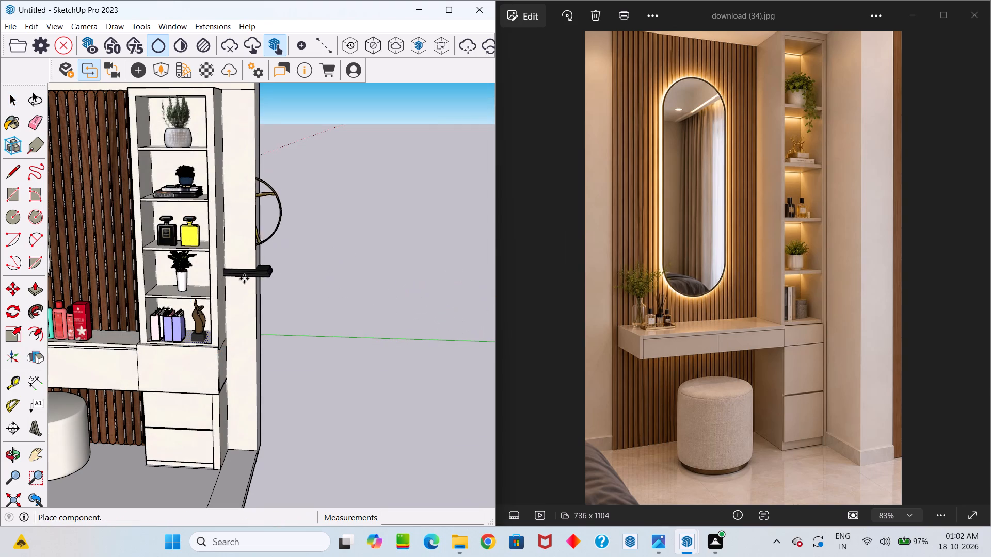
click(332, 312)
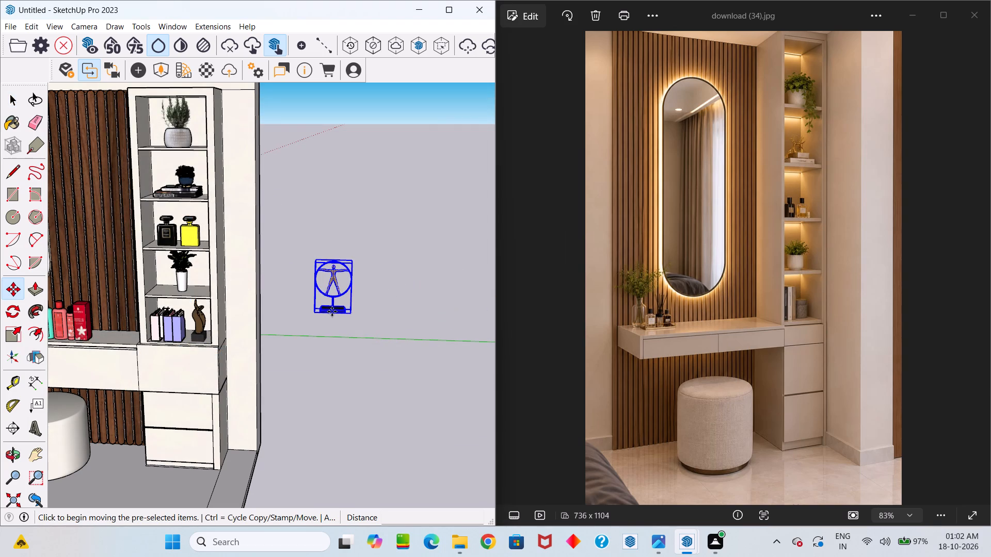
Scale the imported man sculpture down uniformly by a factor of about 0.56.
key(s)
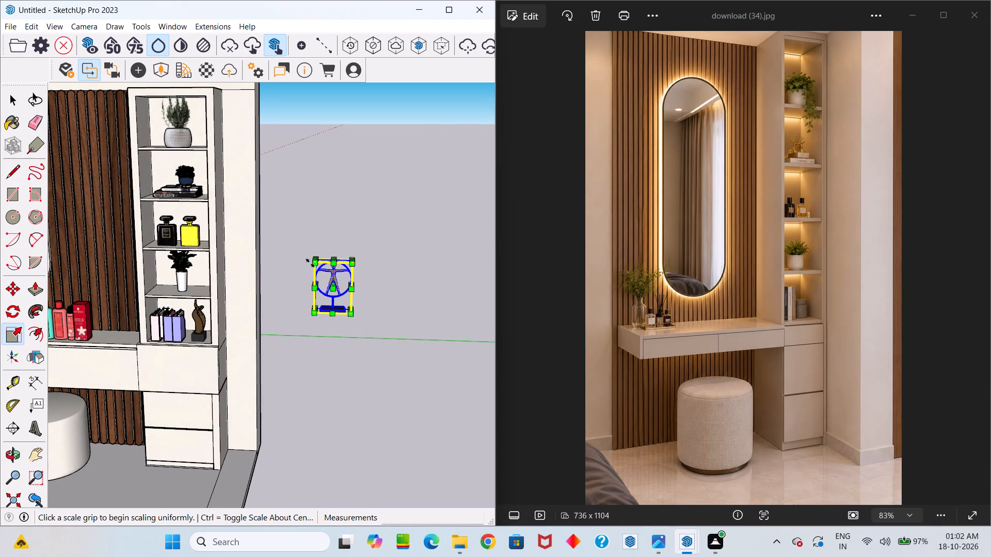
click(311, 263)
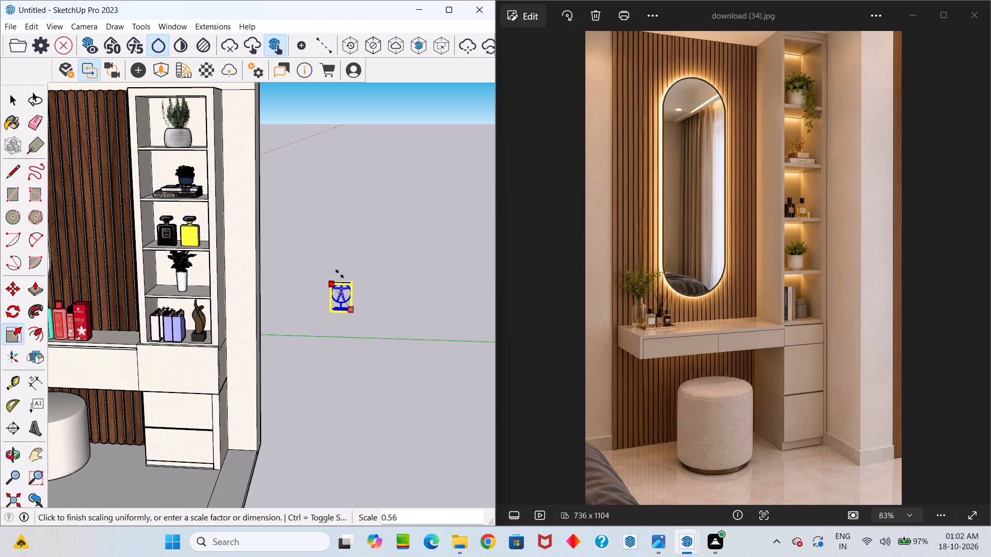
click(339, 273)
scroll(348, 288, up, 3)
click(398, 317)
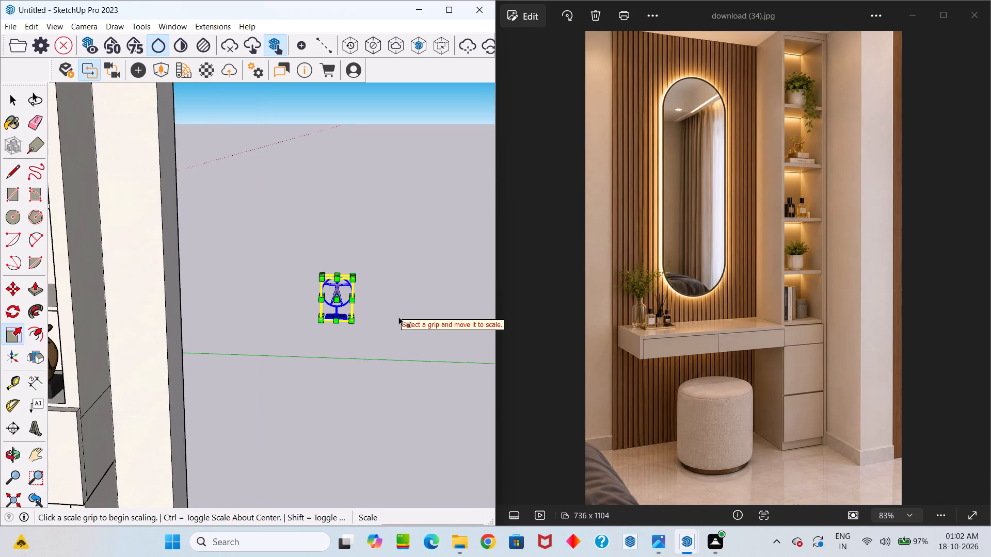
key(space)
Move the man sculpture about 16' 2" onto the front edge of the shelf holding the plant in the tall white pot.
scroll(373, 325, down, 6)
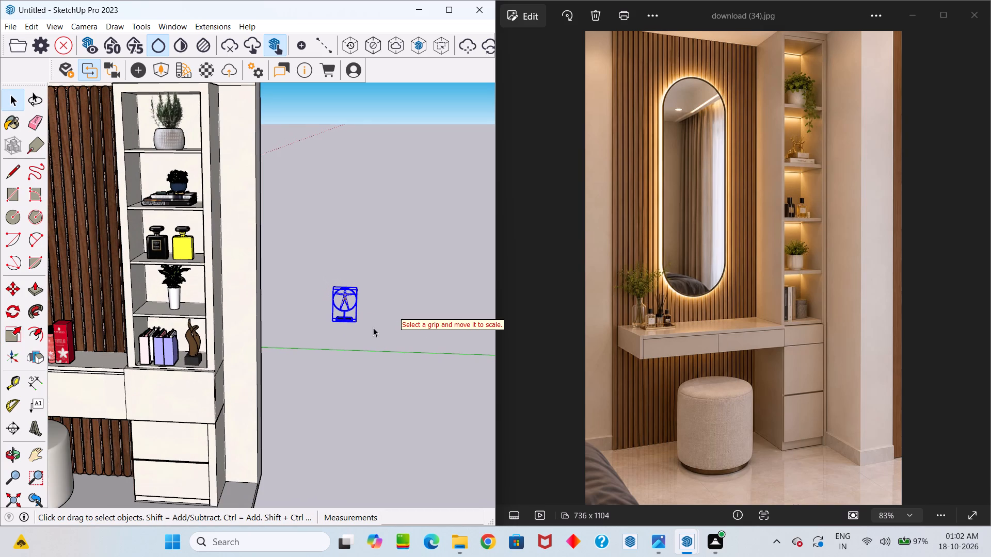
key(m)
click(359, 323)
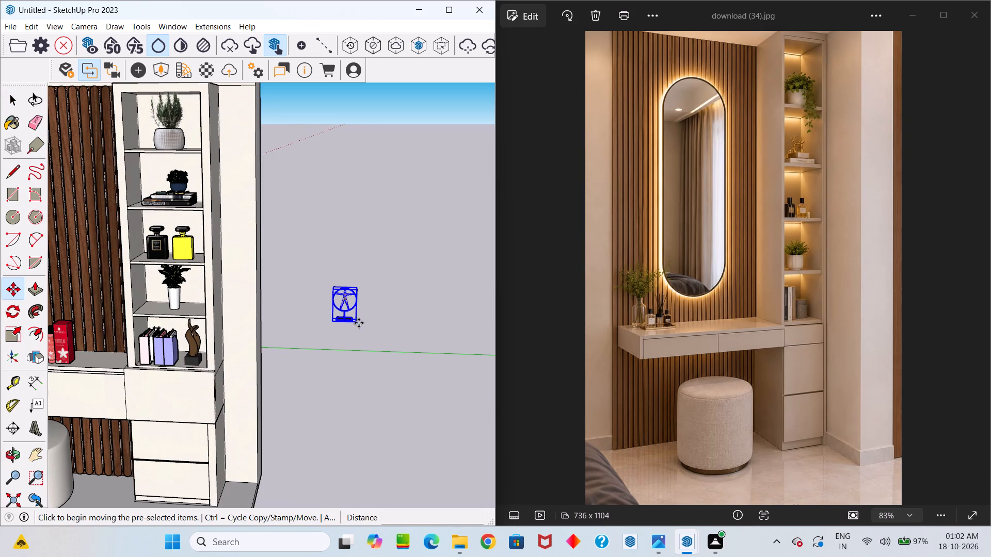
scroll(250, 284, up, 4)
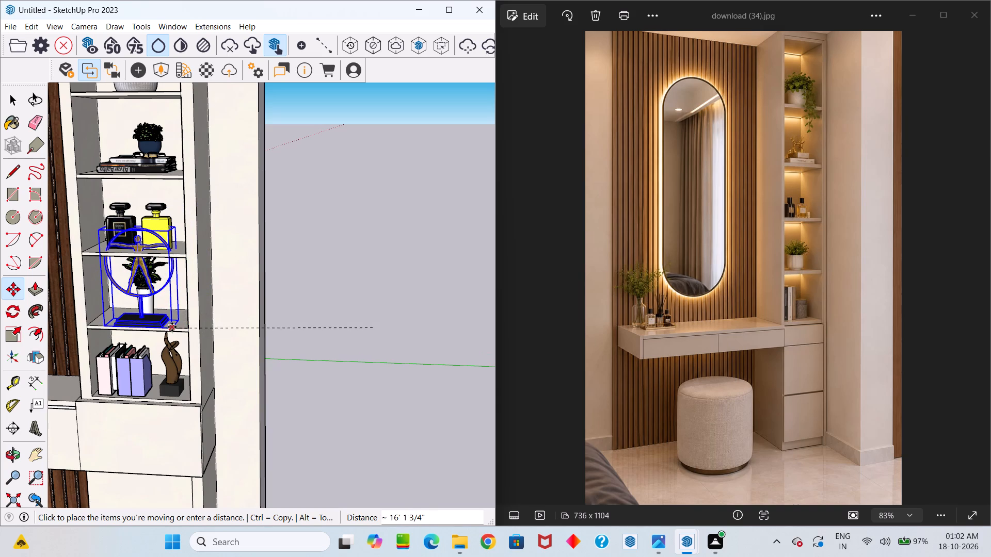
click(172, 327)
middle_drag(182, 324, 279, 383)
key(space)
Scale the man sculpture down uniformly again so it fits within the plant's shelf compartment.
scroll(214, 366, up, 4)
scroll(189, 347, down, 3)
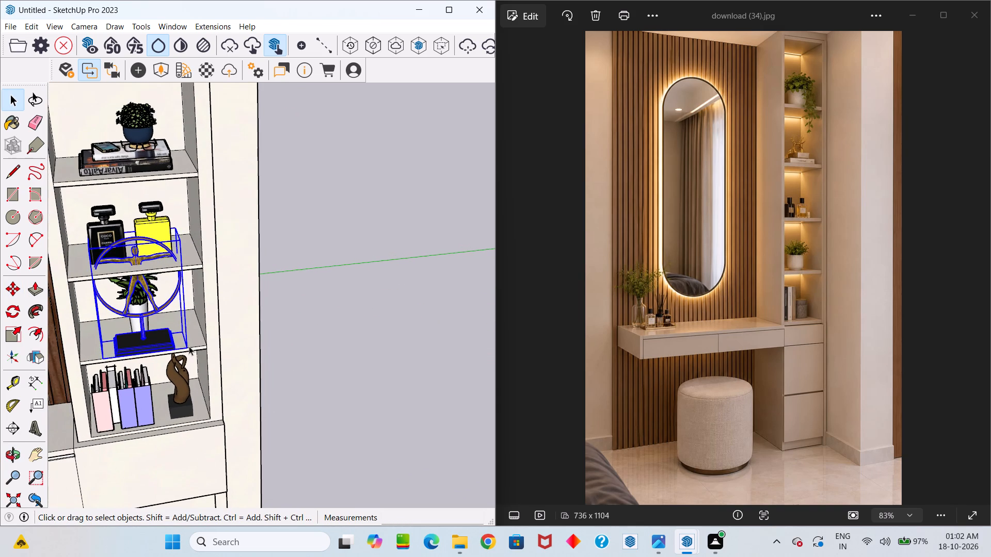
key(s)
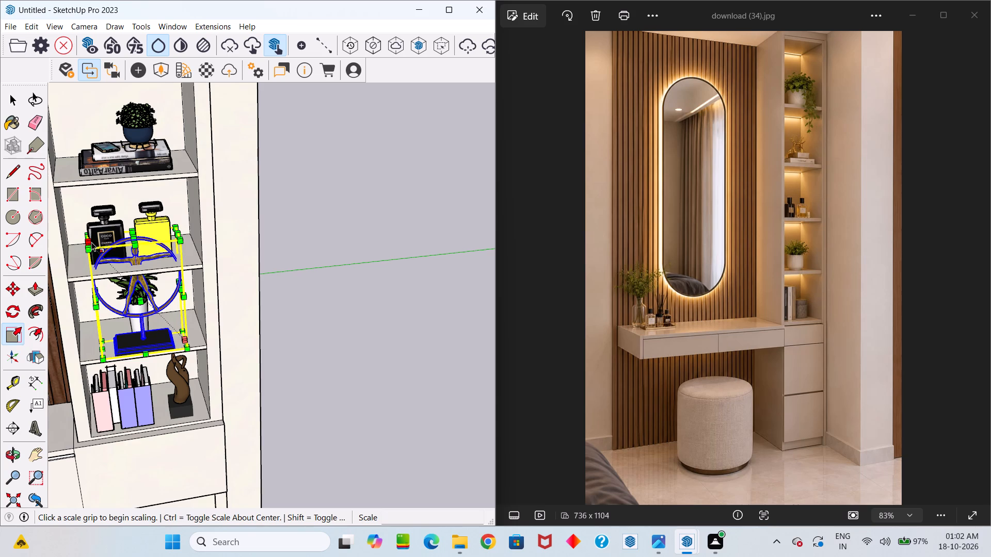
click(89, 236)
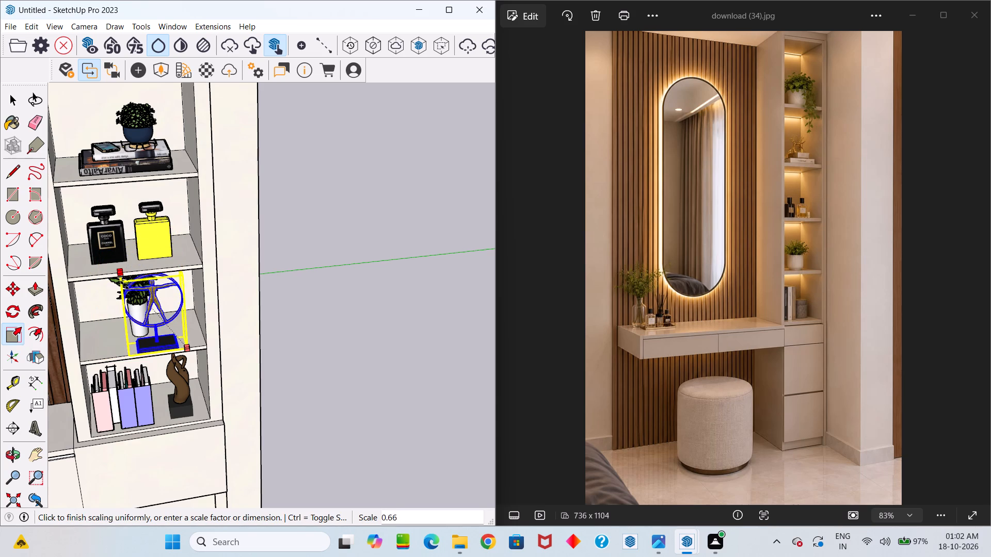
click(137, 292)
key(space)
Move the white-potted plant along its shelf, away from the man sculpture to the compartment's opposite side, and deselect it.
middle_drag(158, 298, 180, 273)
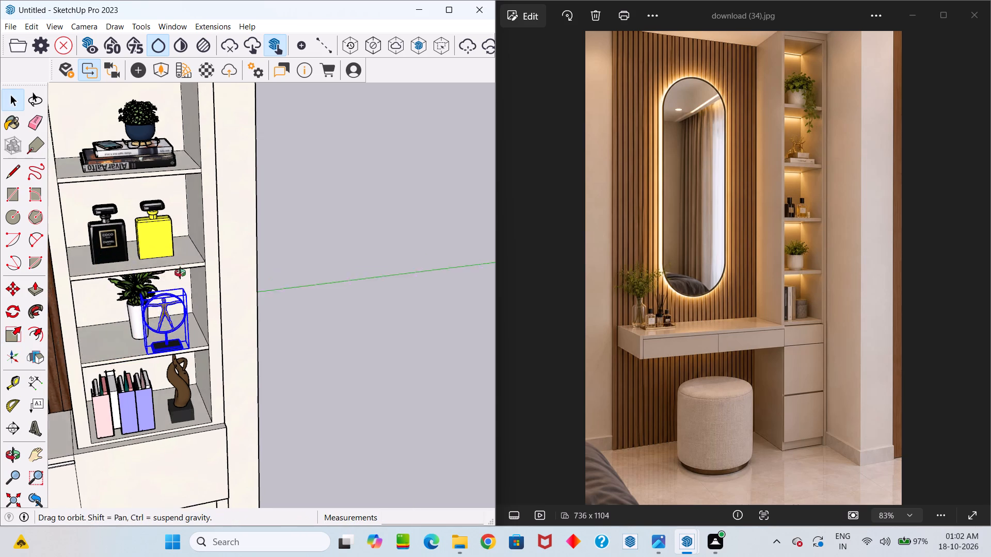
middle_drag(180, 273, 181, 272)
click(135, 310)
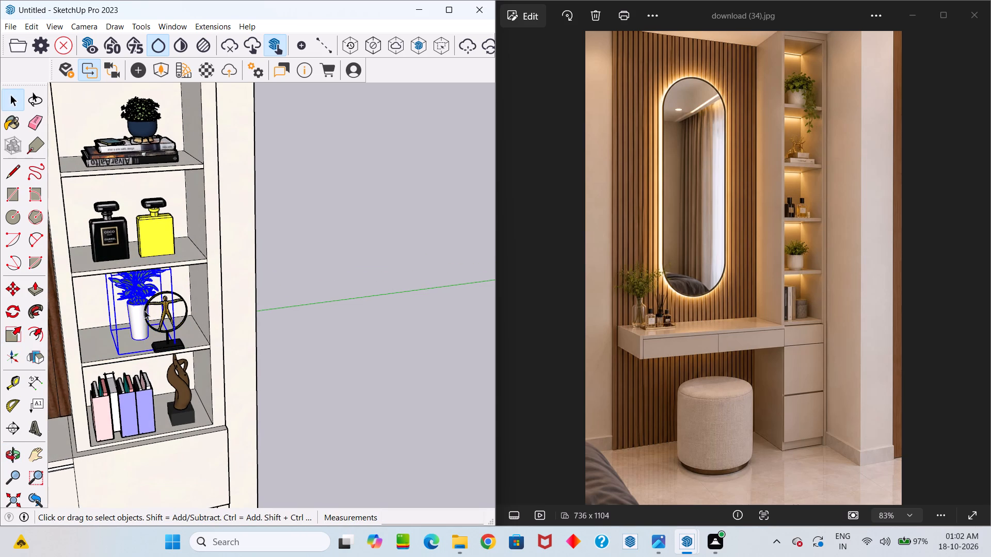
key(m)
drag(118, 351, 106, 352)
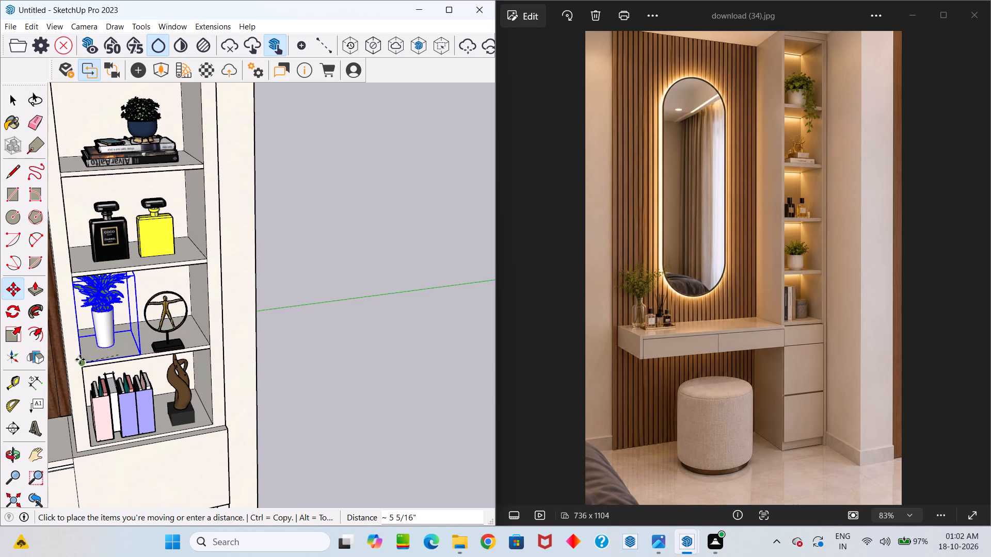
click(76, 360)
key(space)
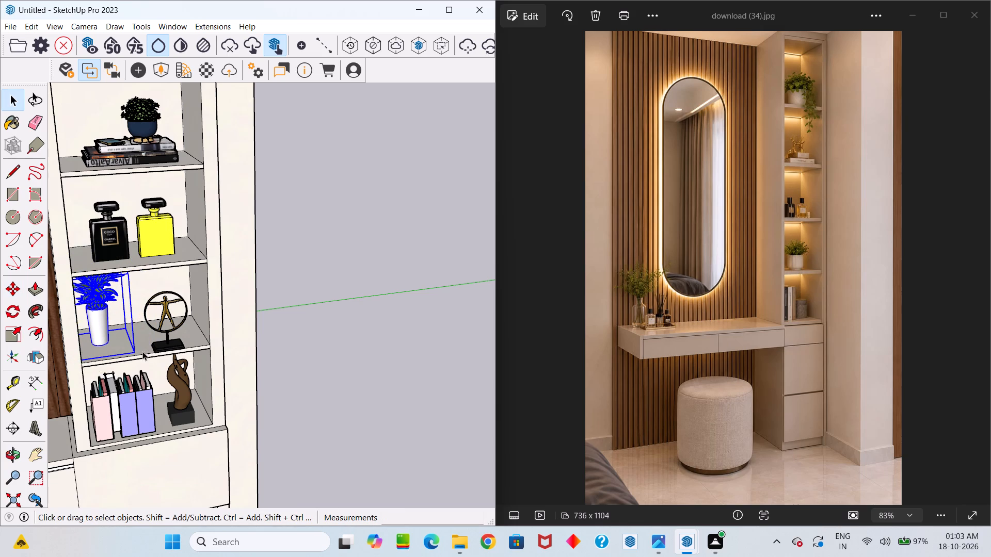
click(139, 347)
Move the man sculpture about 5 11/16" back from the front edge, deeper into its shelf compartment.
middle_drag(148, 316, 102, 235)
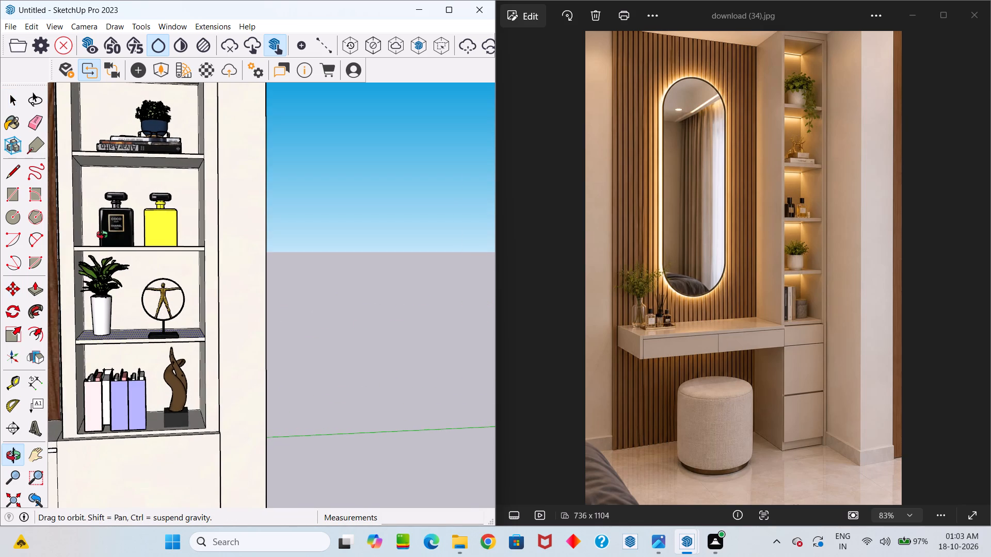
middle_drag(102, 235, 102, 235)
click(165, 309)
click(186, 326)
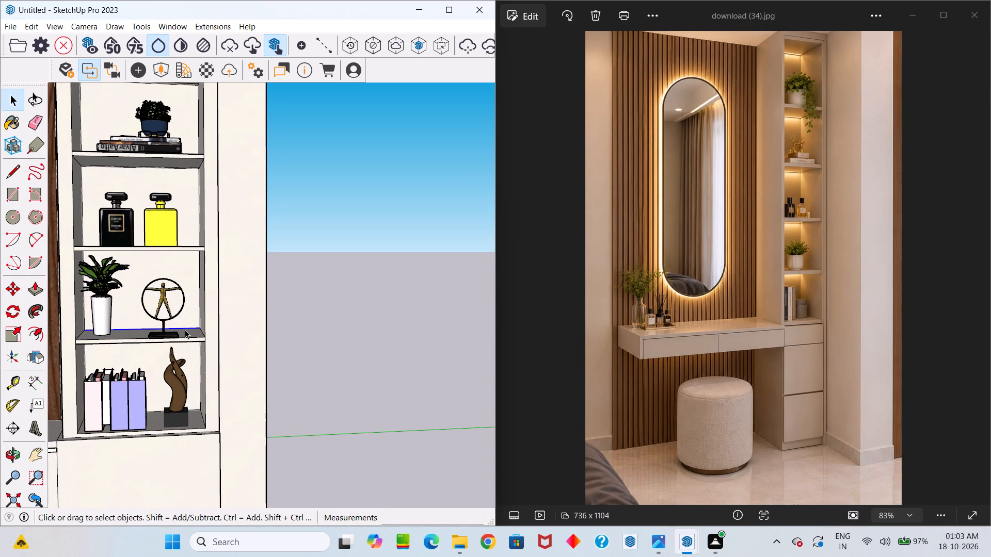
click(169, 330)
click(155, 303)
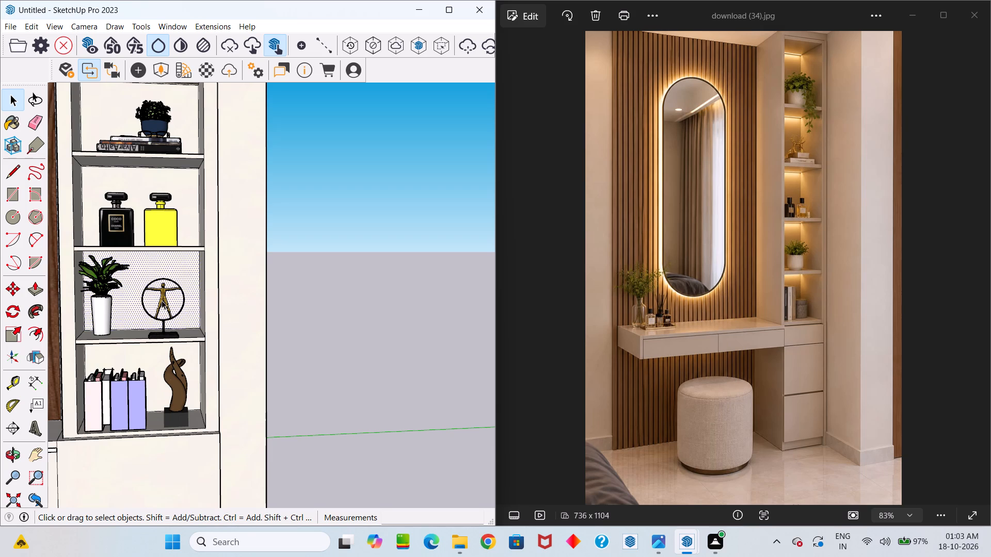
click(163, 302)
middle_drag(179, 331, 174, 379)
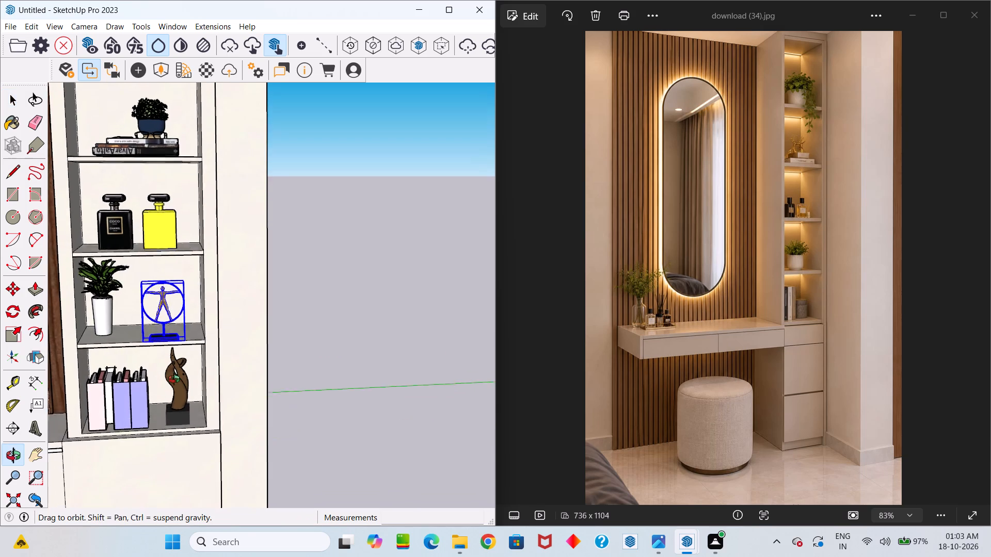
middle_drag(174, 379, 172, 413)
key(m)
scroll(190, 354, up, 3)
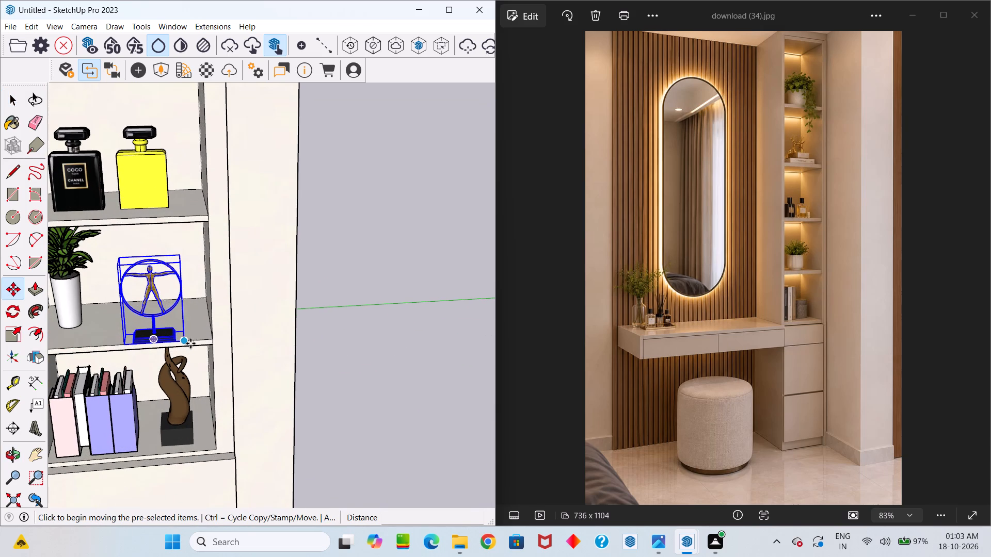
click(188, 329)
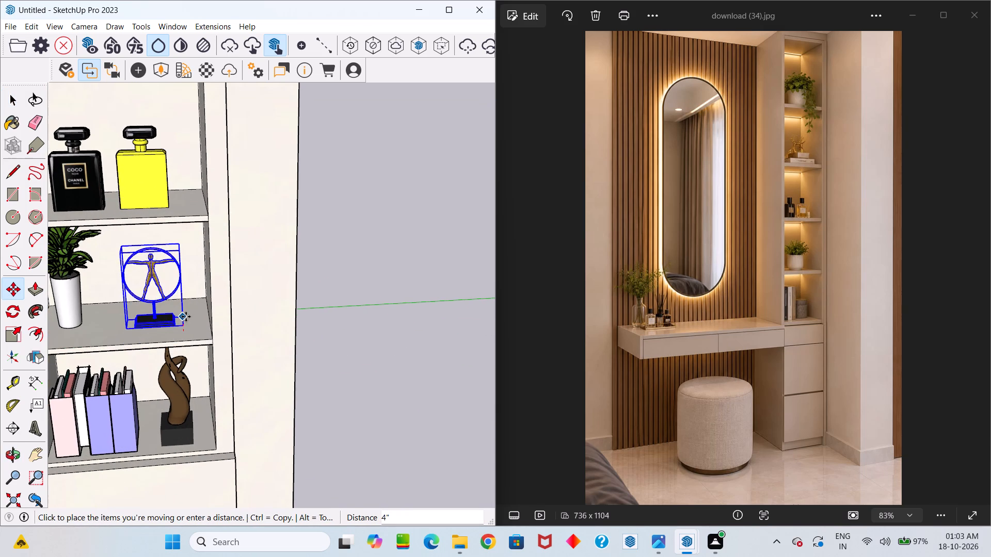
click(186, 311)
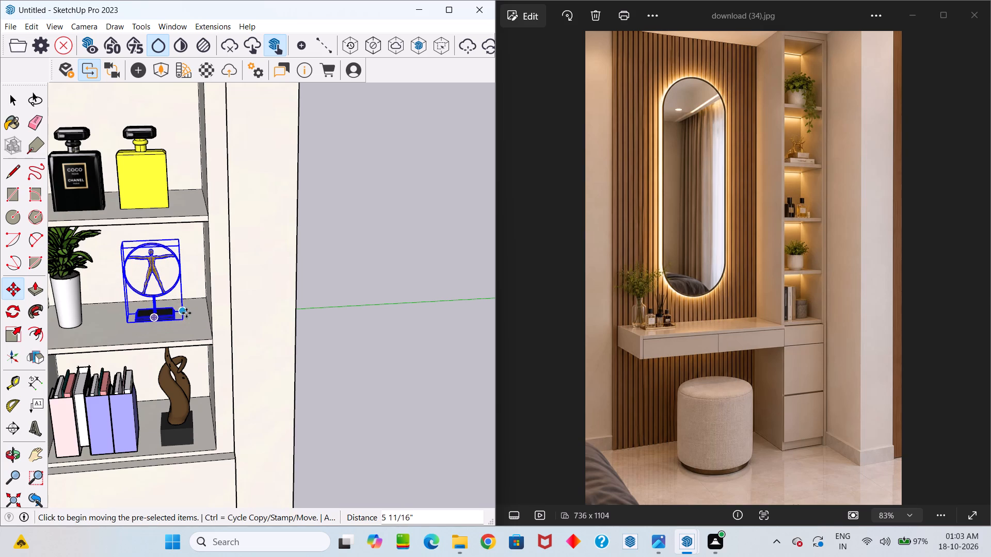
key(space)
Move the white-potted plant about 1 13/16" along the shelf toward the man sculpture and deselect it.
click(69, 295)
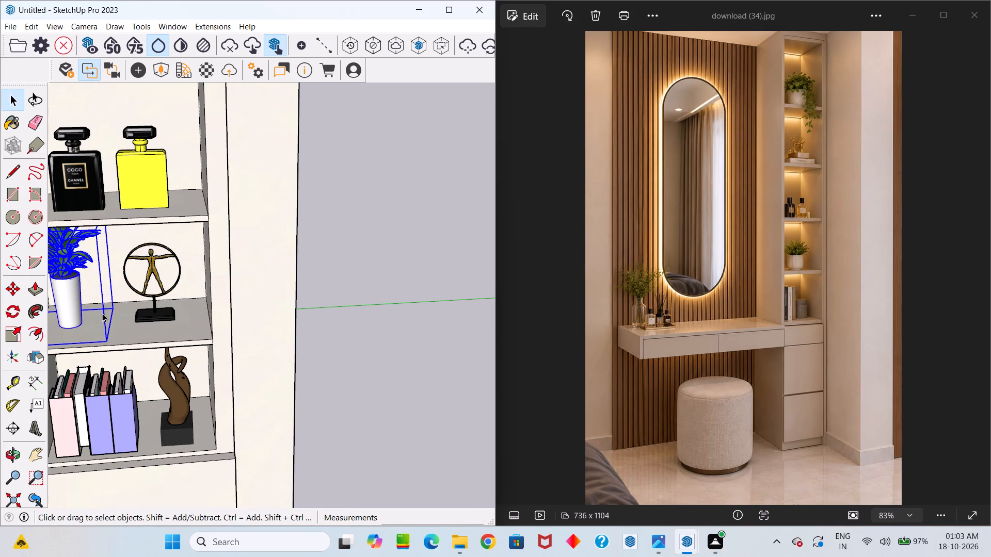
key(m)
click(103, 335)
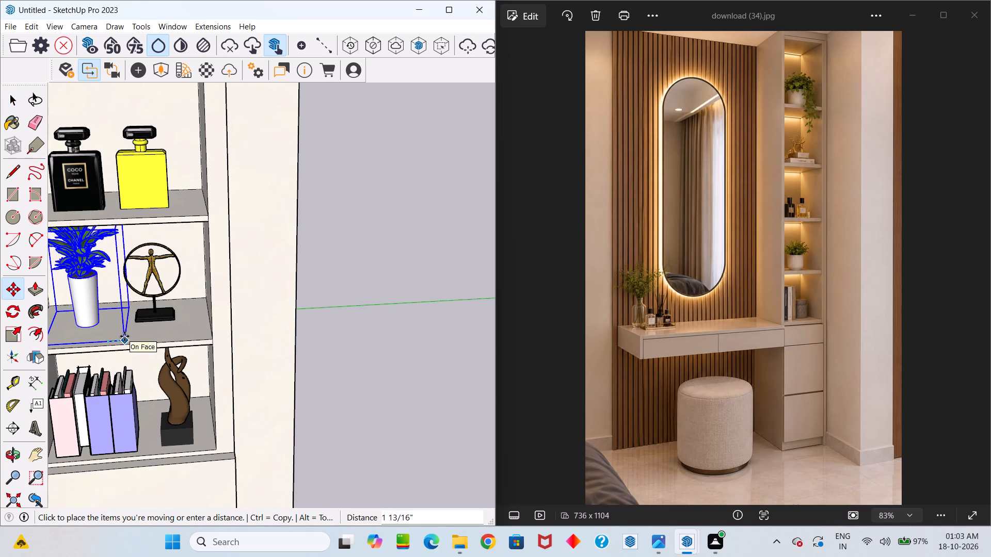
click(124, 336)
key(space)
click(153, 332)
Scale the white-potted plant down uniformly by a factor of about 0.9 and deselect it.
middle_drag(204, 293, 201, 212)
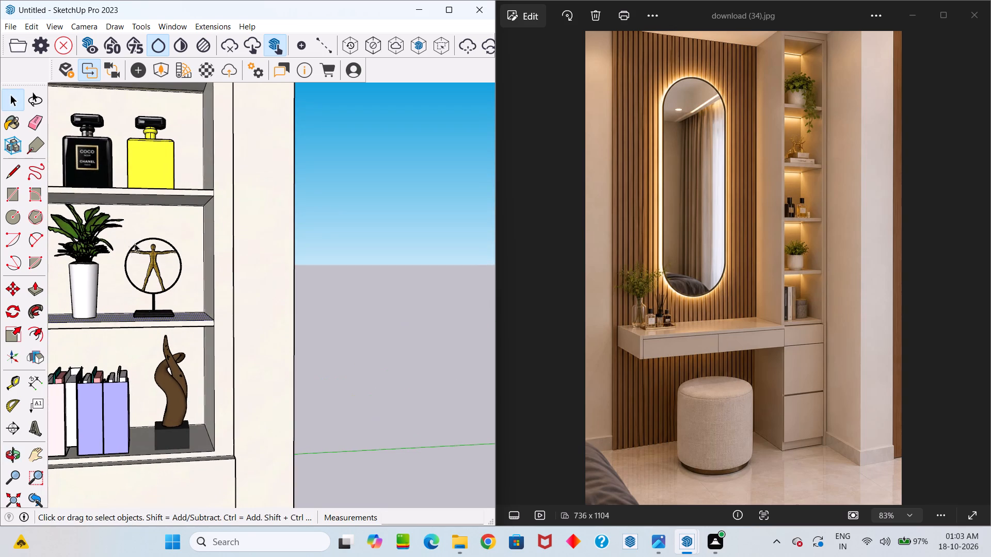
click(91, 270)
key(s)
scroll(92, 235, down, 2)
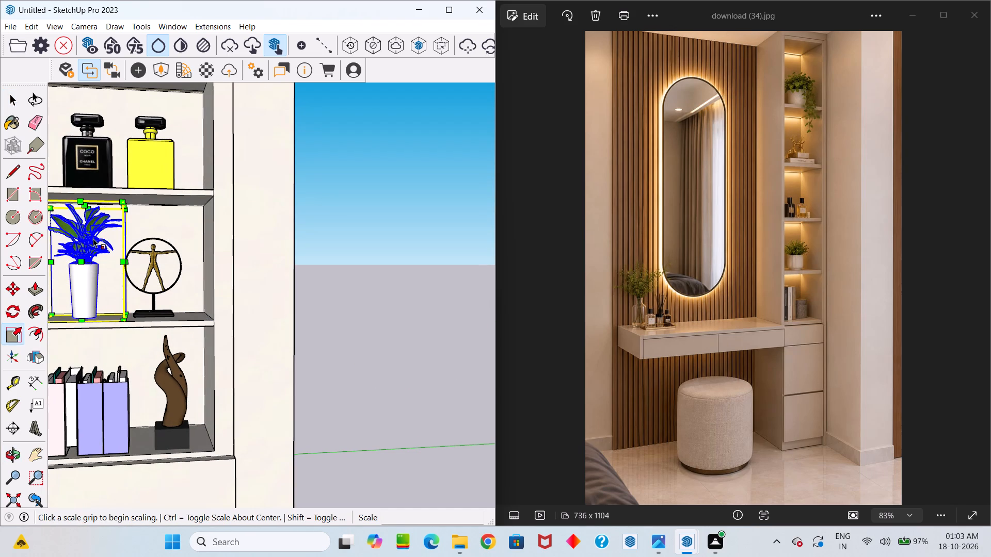
scroll(93, 238, down, 3)
click(51, 210)
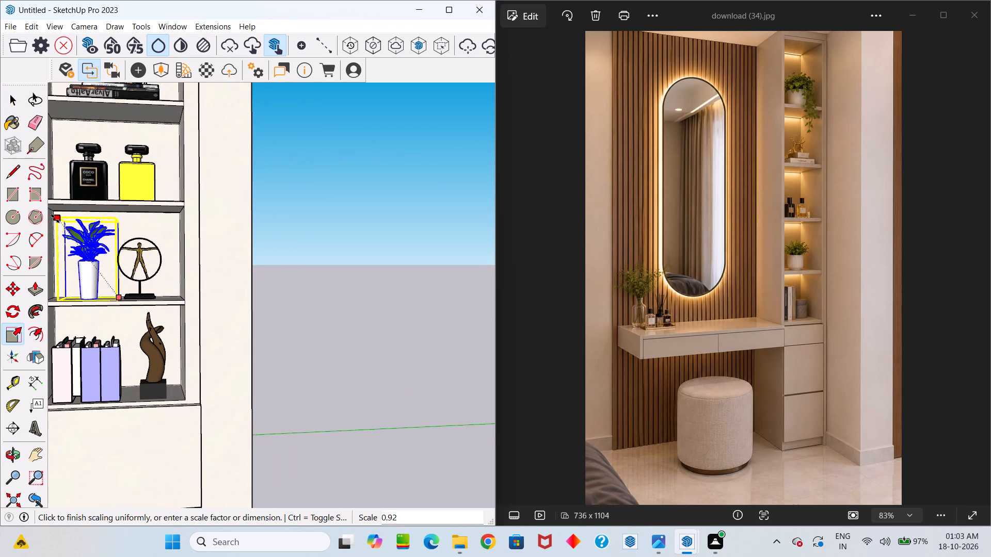
click(59, 224)
key(space)
click(163, 291)
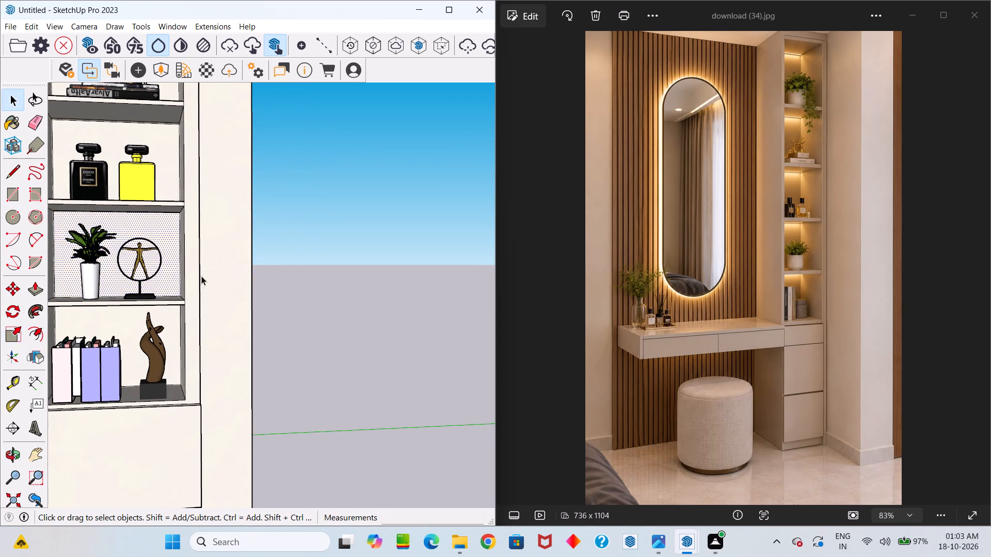
Examine the shelves, the overall vanity wall and the accessories on the countertop.
middle_drag(194, 274, 172, 392)
scroll(188, 320, down, 13)
middle_drag(181, 324, 193, 283)
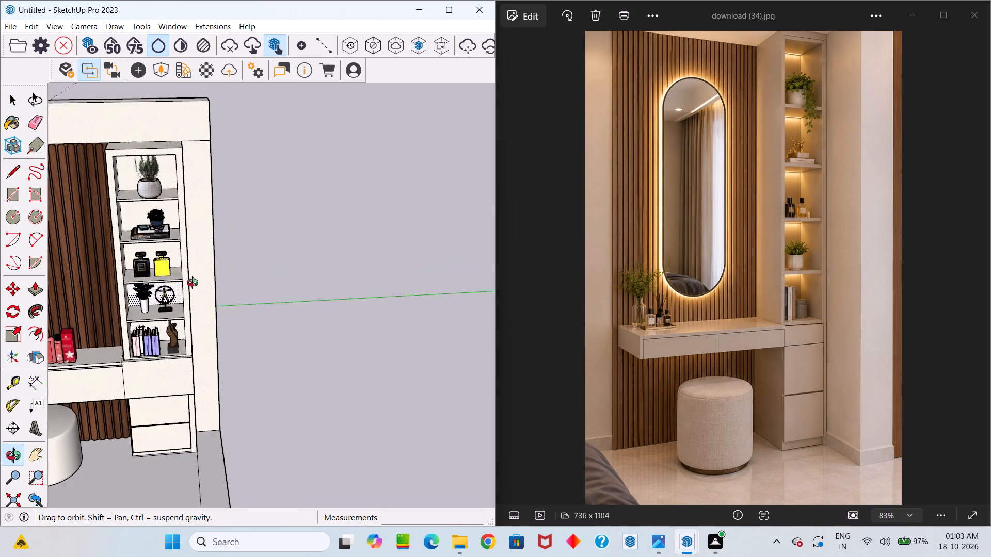
middle_drag(193, 283, 195, 212)
scroll(188, 250, down, 6)
middle_drag(188, 250, 184, 287)
scroll(188, 260, down, 1)
middle_drag(184, 287, 182, 309)
scroll(193, 298, down, 11)
middle_drag(193, 325, 173, 394)
scroll(161, 279, up, 4)
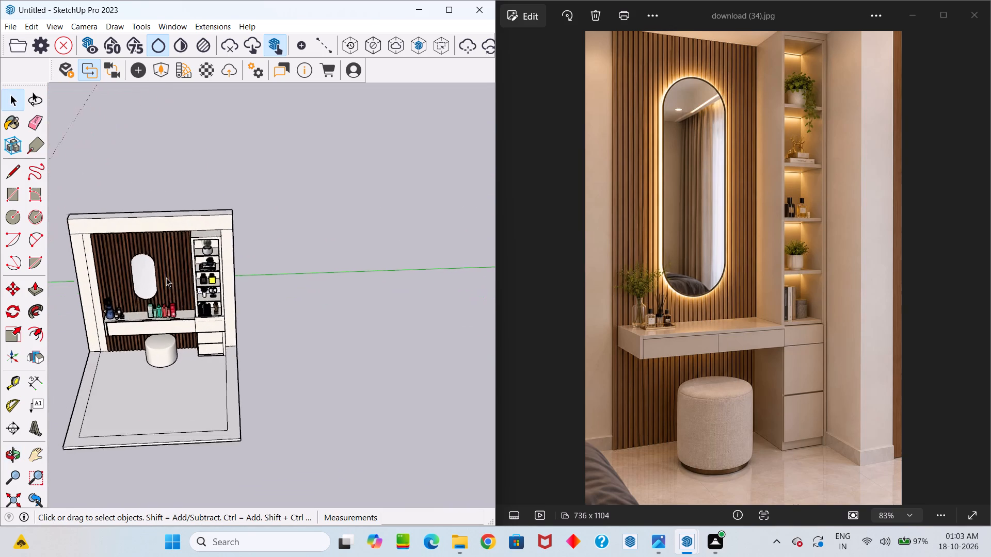
scroll(166, 277, up, 7)
middle_drag(143, 310, 135, 402)
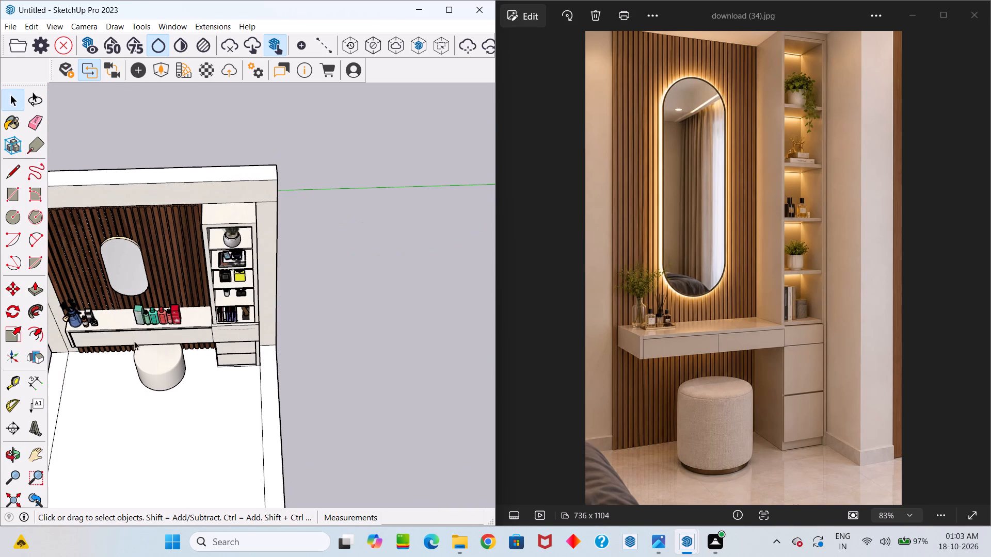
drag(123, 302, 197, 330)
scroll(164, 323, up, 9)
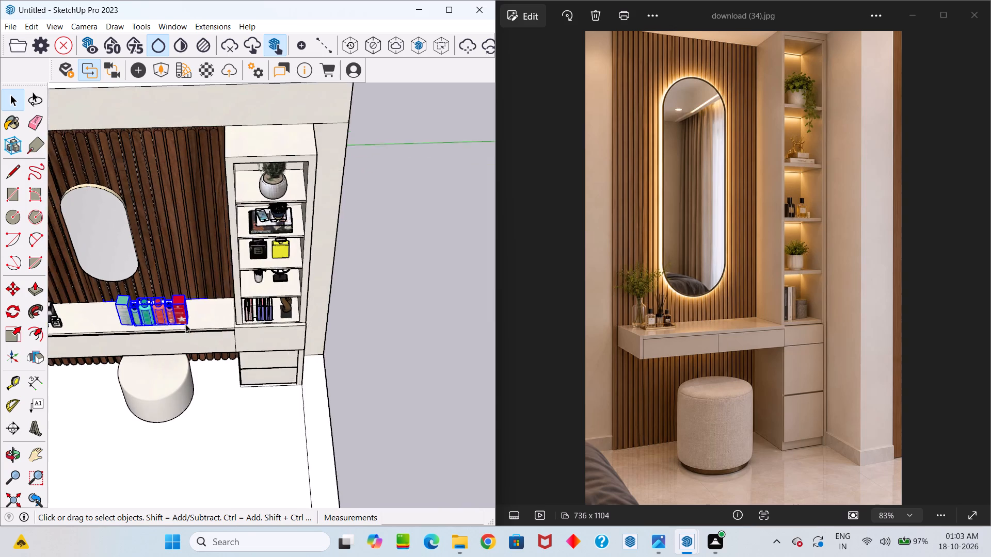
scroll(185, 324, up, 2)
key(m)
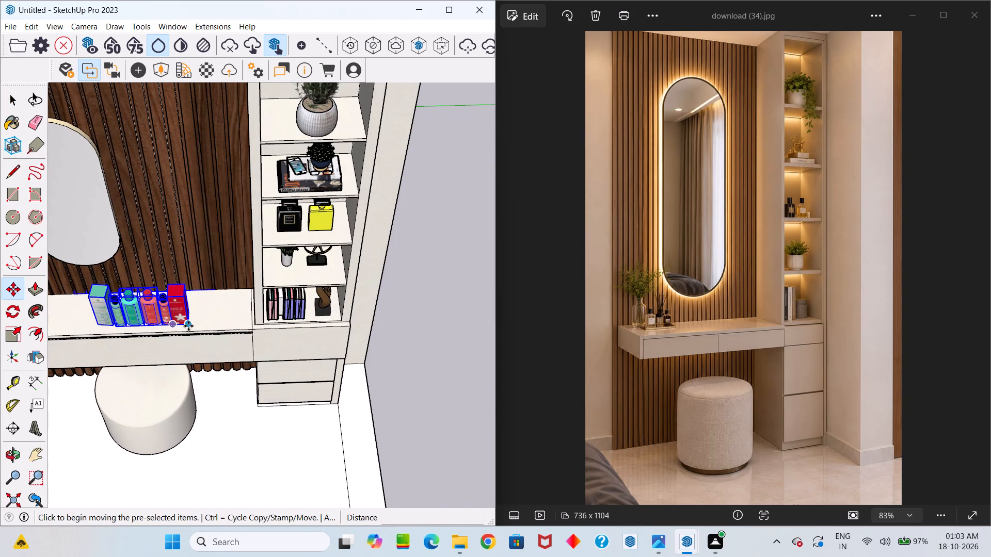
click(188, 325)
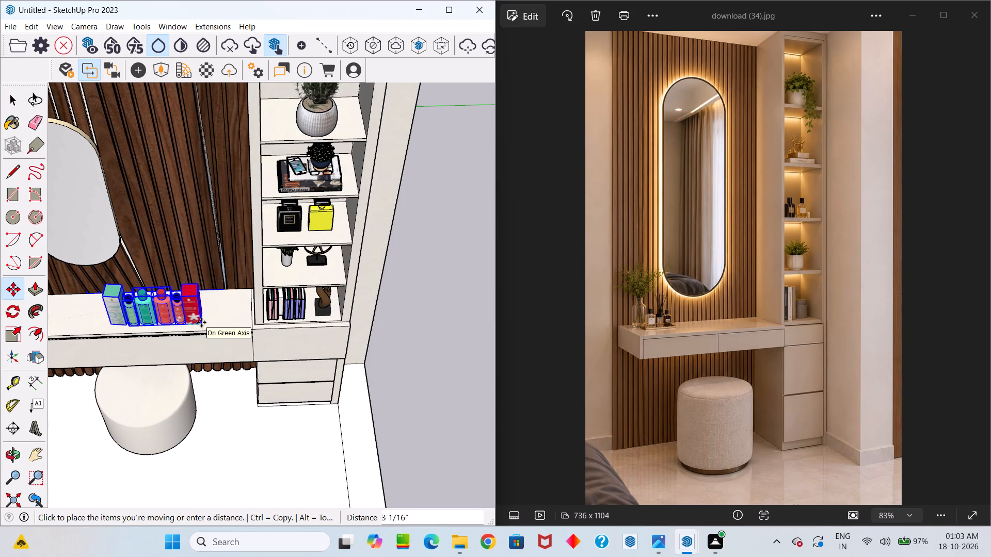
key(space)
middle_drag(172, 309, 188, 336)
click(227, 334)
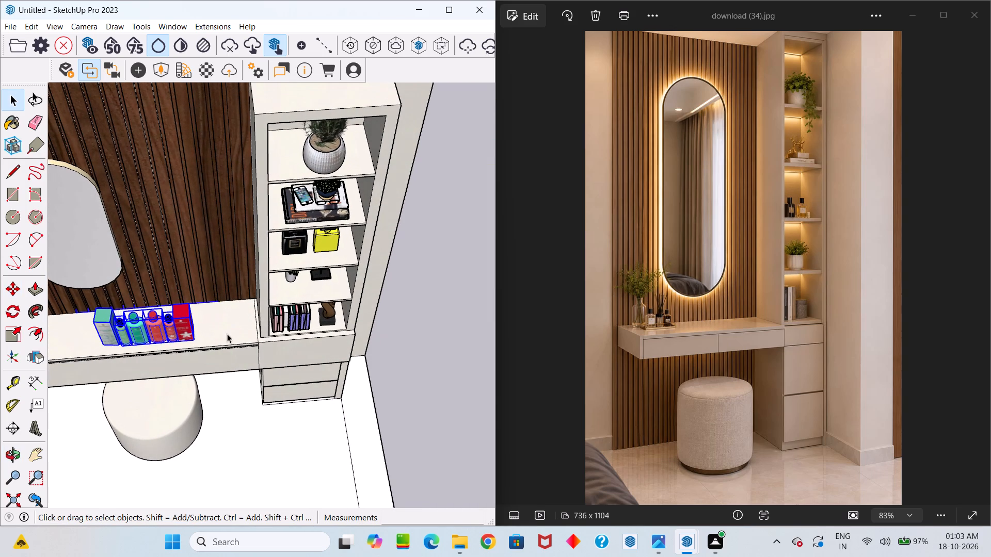
Move the whole row of green and red bottles and boxes about 8" along the vanity countertop toward the shelving unit and deselect it.
click(187, 325)
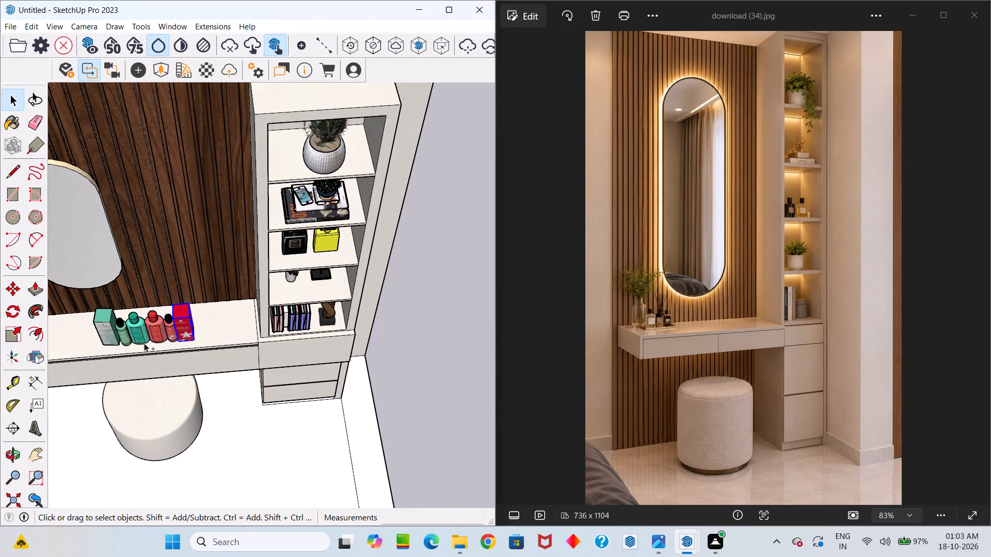
ctrl+click(168, 320)
ctrl+click(160, 323)
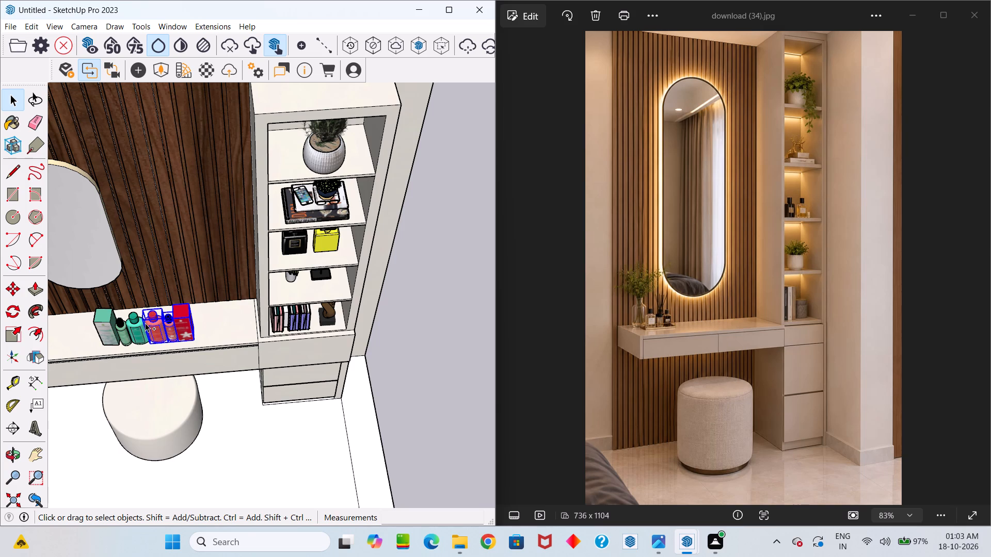
ctrl+click(141, 323)
ctrl+click(117, 328)
ctrl+click(104, 326)
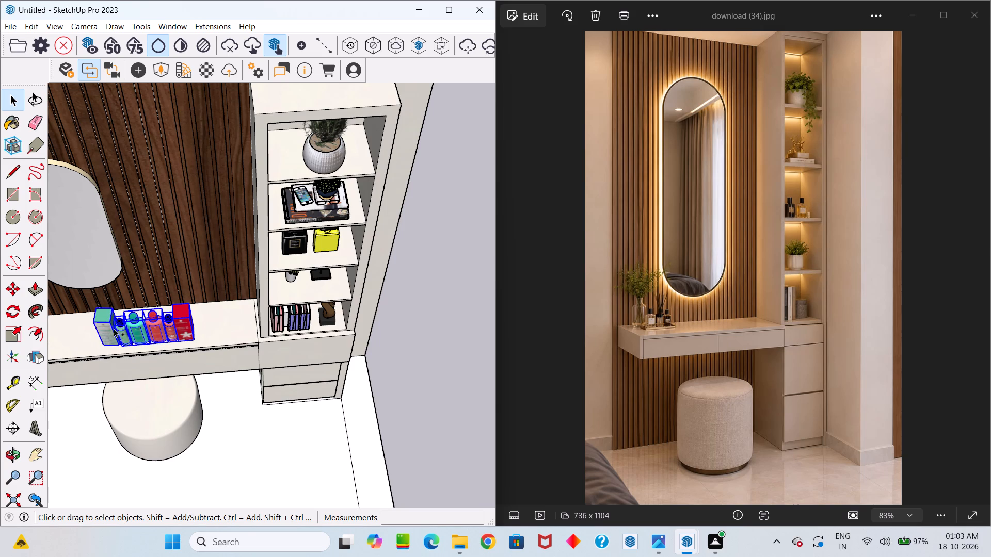
middle_drag(188, 308, 184, 278)
key(m)
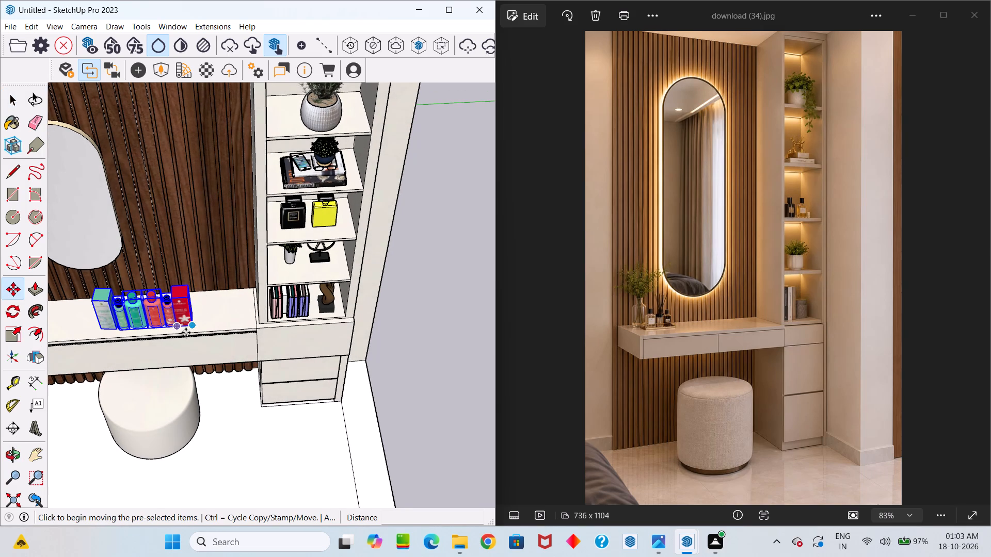
click(194, 326)
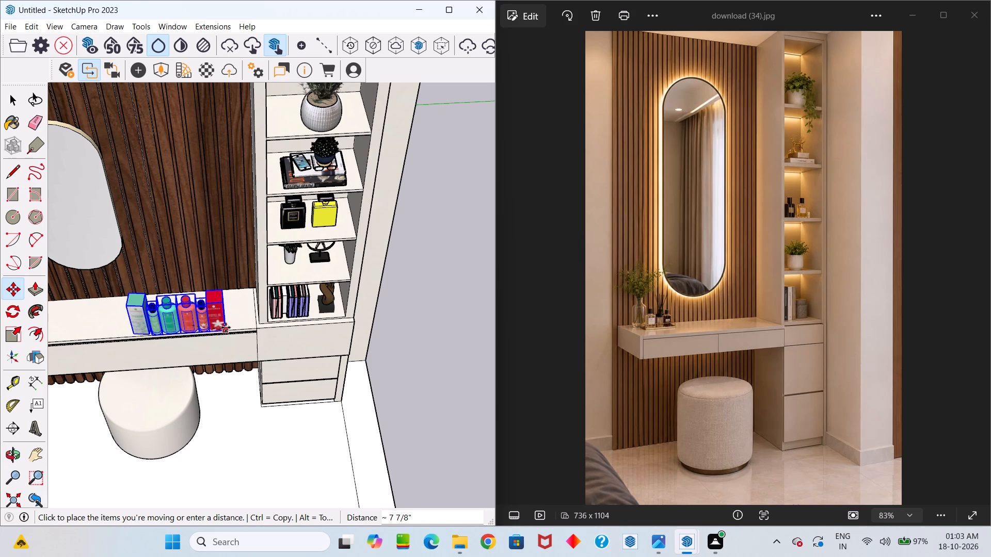
click(228, 321)
key(space)
click(238, 320)
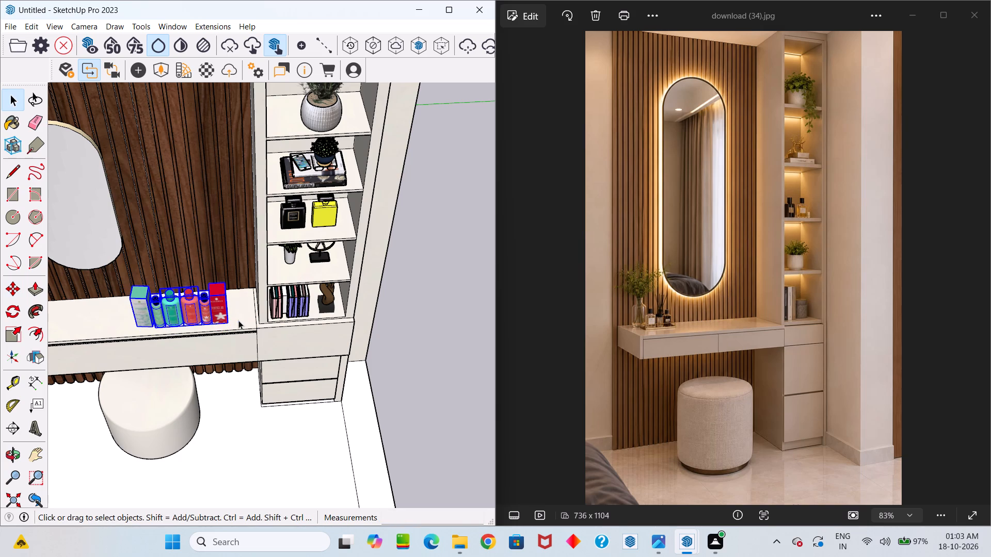
Select the inner floor face in front of the vanity and start creating a new paint material.
scroll(261, 277, down, 13)
middle_drag(258, 345, 248, 179)
scroll(248, 179, up, 1)
scroll(264, 204, down, 5)
click(262, 358)
scroll(264, 354, down, 6)
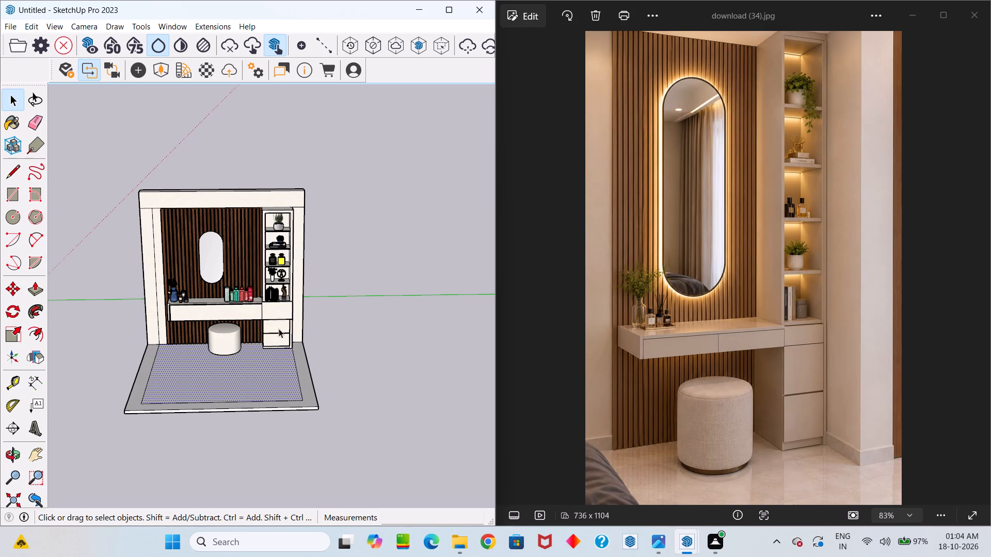
click(13, 24)
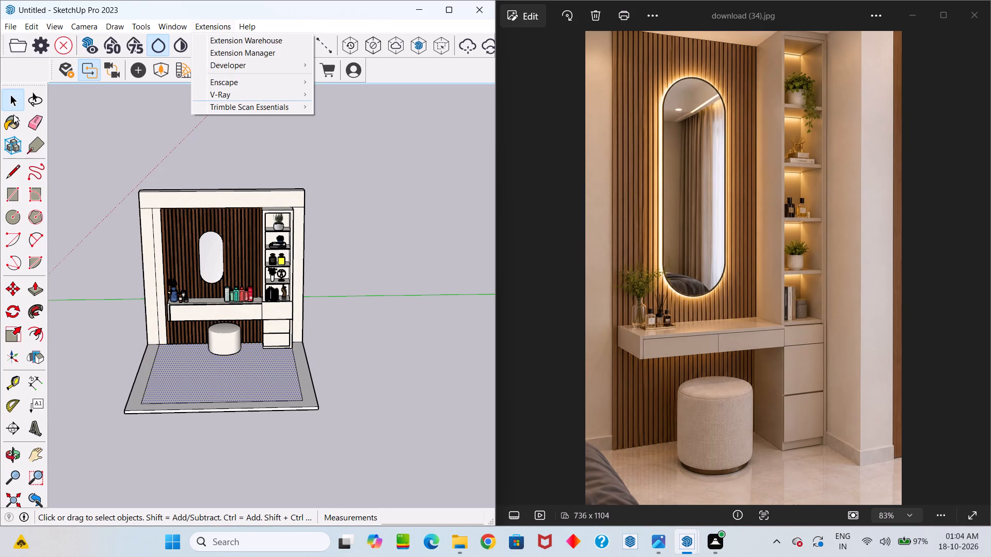
click(13, 114)
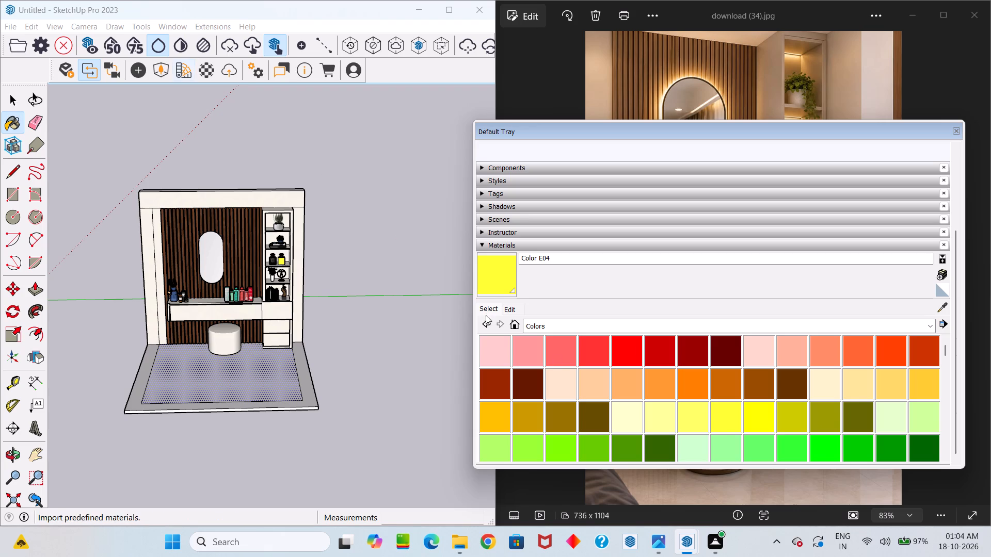
click(937, 271)
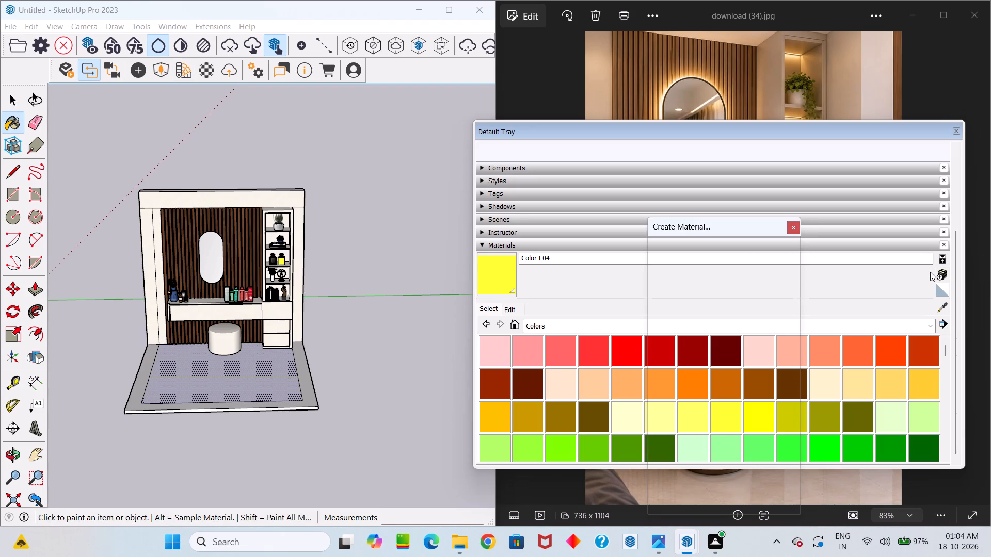
scroll(721, 405, down, 3)
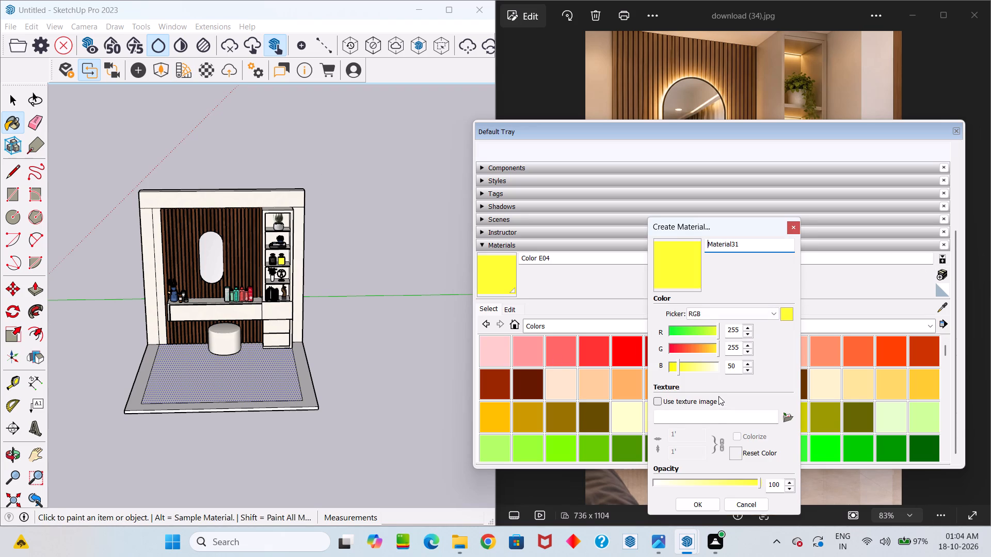
Look through the Downloads image previews for a suitable texture for the new material.
click(789, 417)
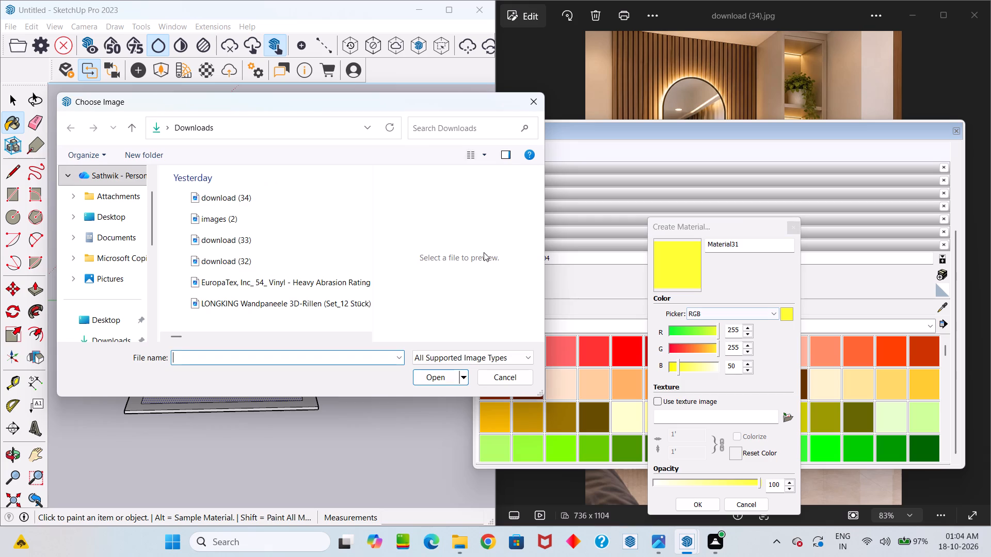
scroll(250, 259, down, 1)
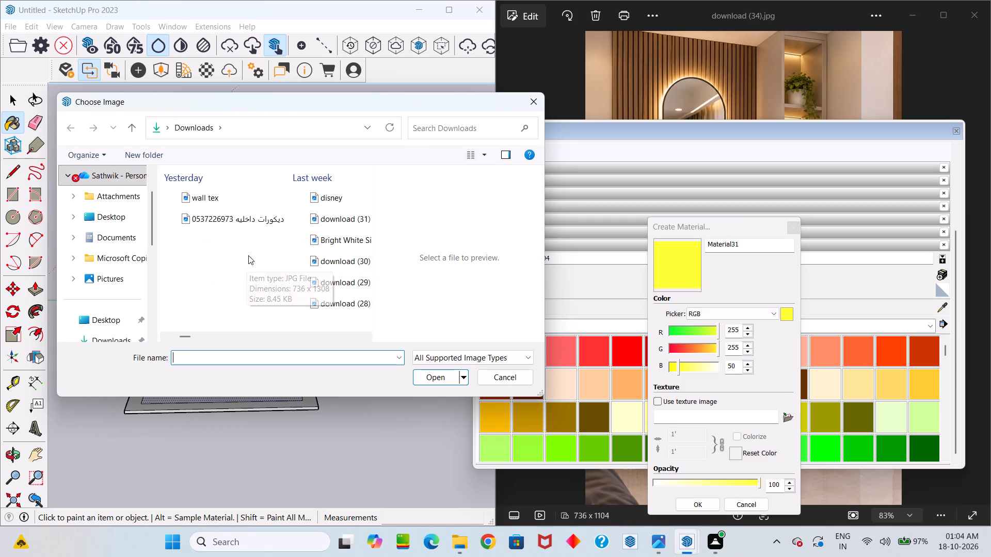
click(249, 198)
click(253, 212)
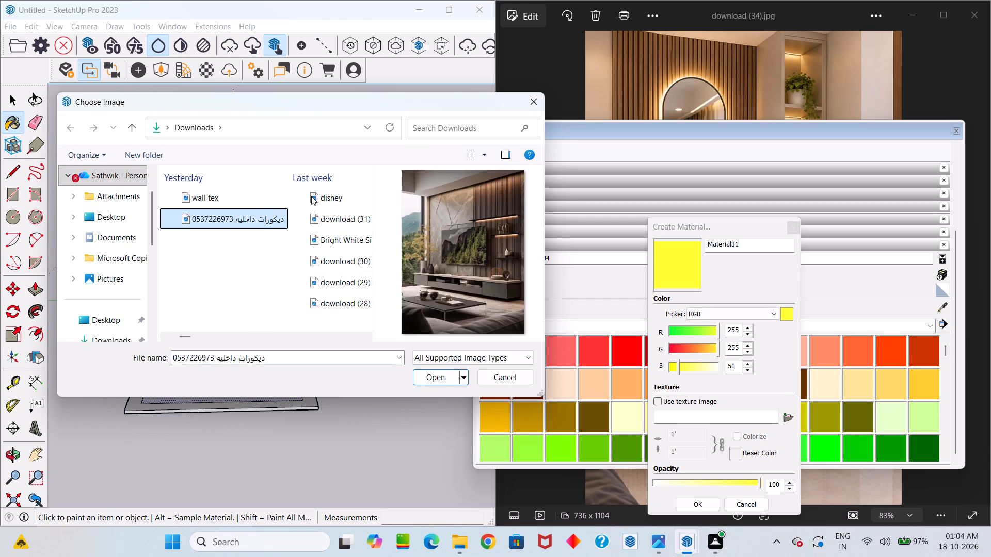
click(322, 202)
click(306, 218)
click(310, 232)
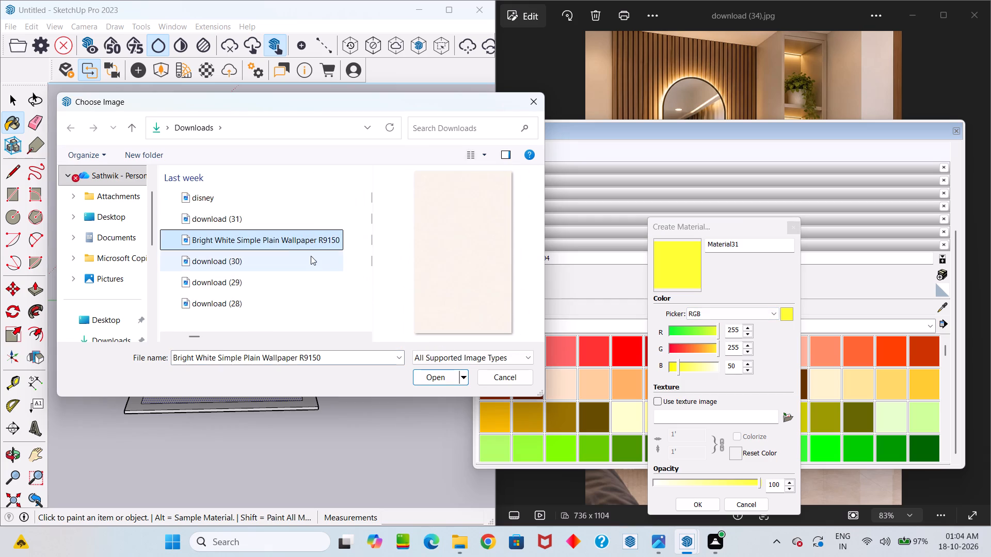
click(290, 262)
click(261, 276)
click(240, 308)
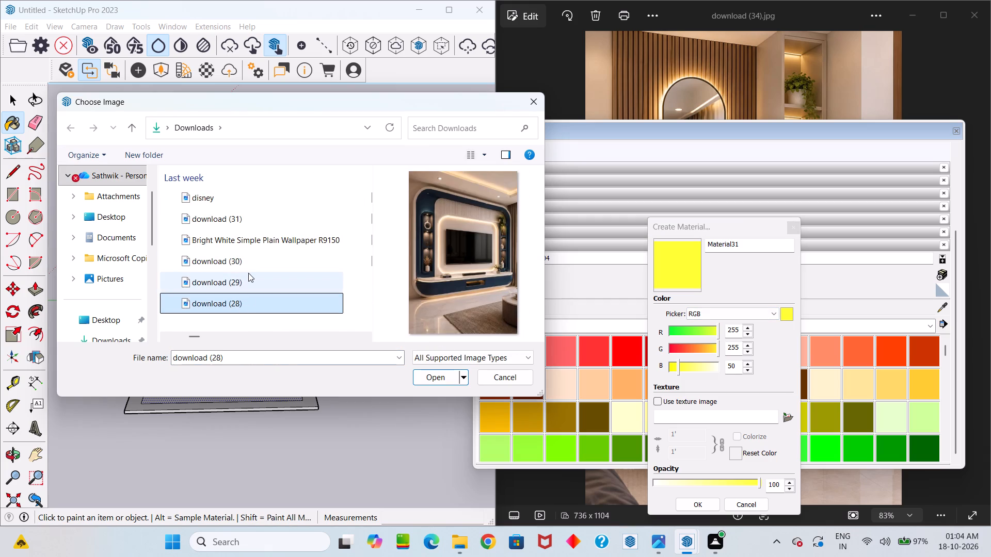
scroll(248, 273, down, 1)
click(253, 195)
click(249, 215)
click(246, 238)
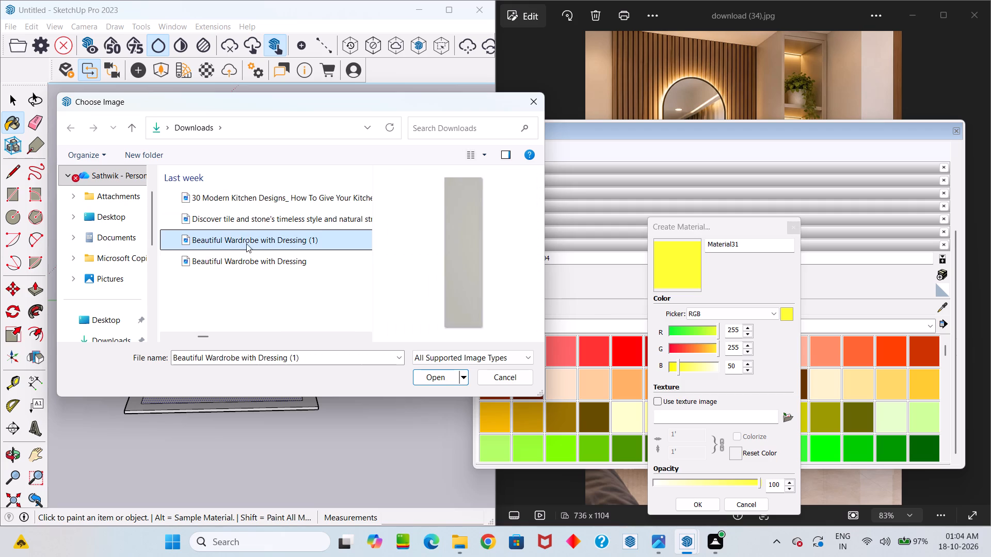
click(249, 263)
scroll(251, 248, down, 1)
click(239, 203)
click(235, 210)
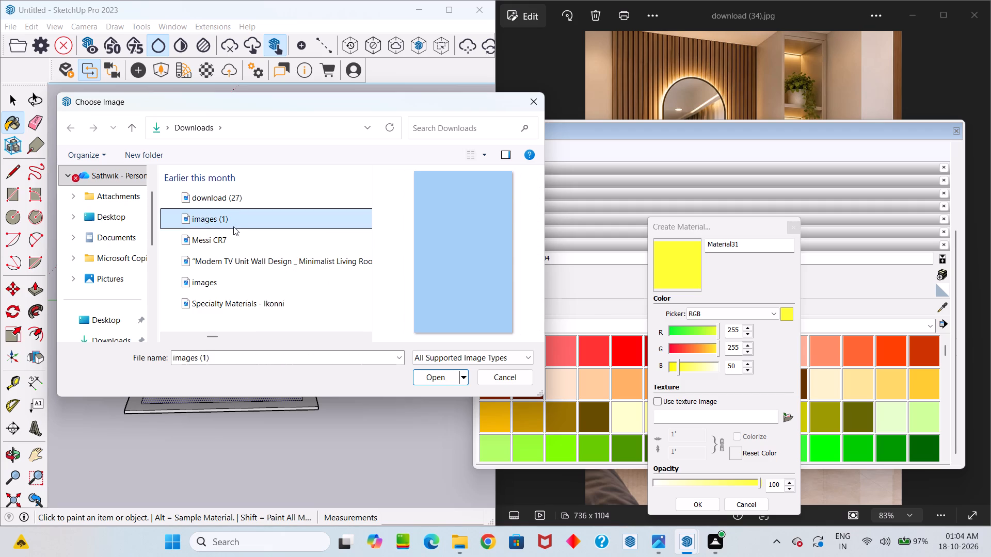
click(237, 241)
click(236, 251)
click(233, 283)
click(223, 312)
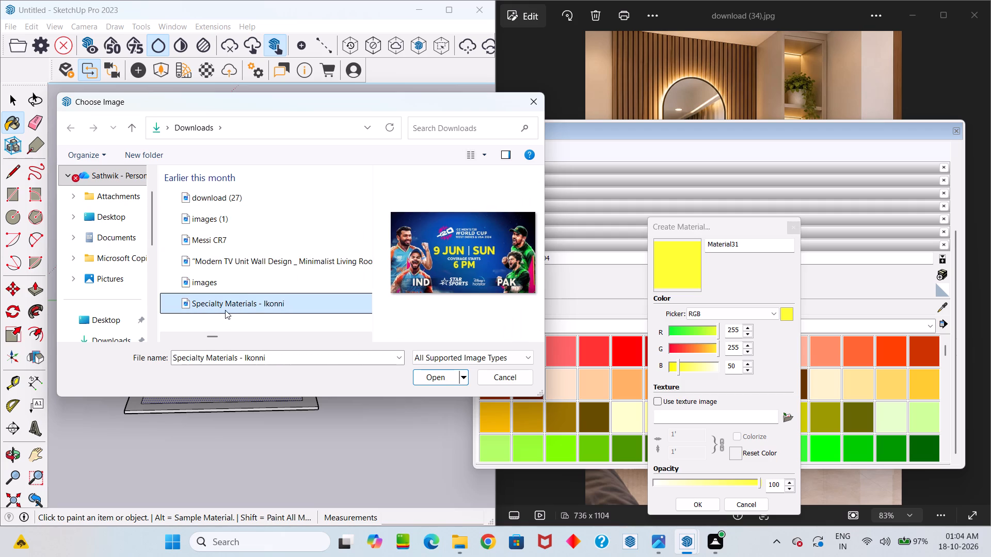
scroll(253, 262, down, 1)
click(235, 203)
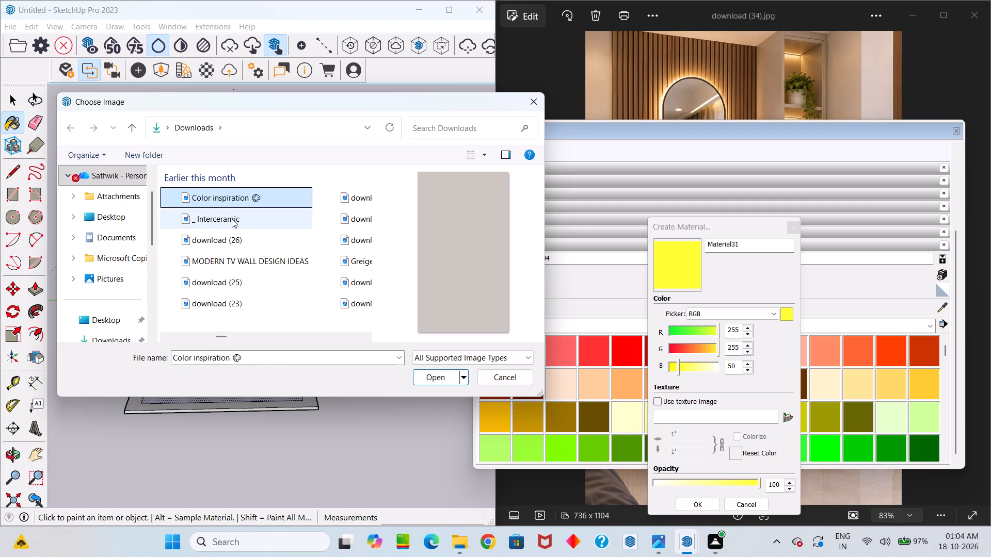
click(232, 219)
click(232, 246)
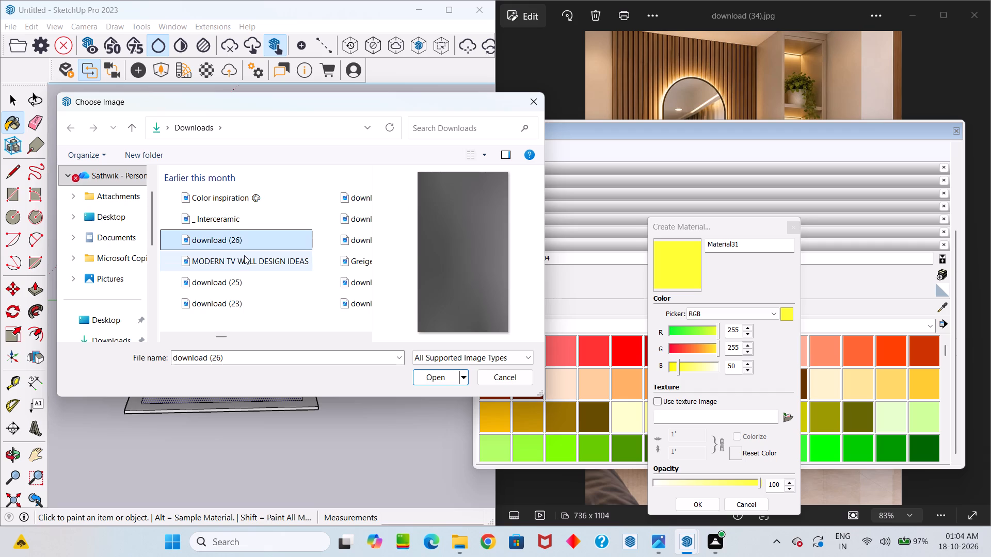
click(244, 255)
click(241, 282)
click(233, 299)
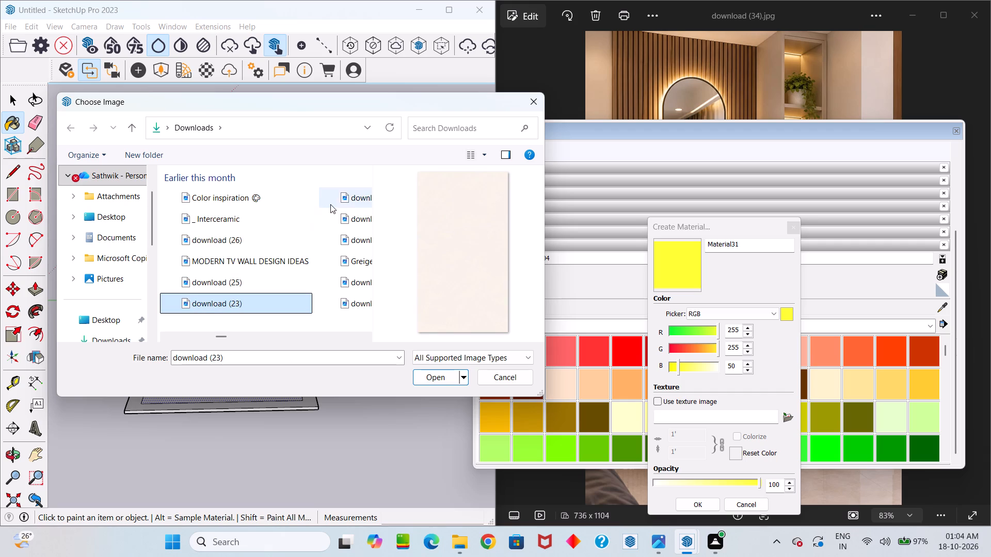
click(346, 199)
click(280, 219)
click(258, 235)
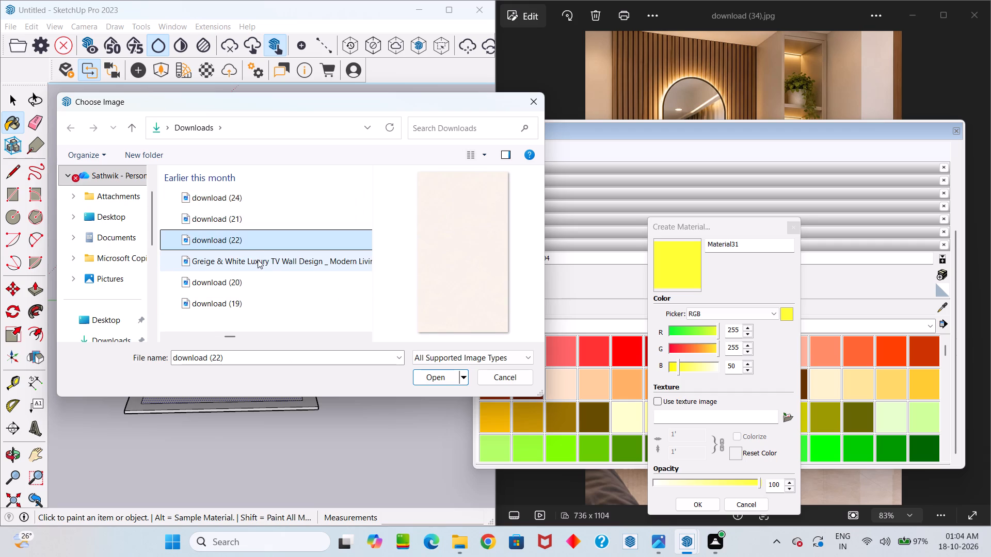
click(258, 259)
click(243, 282)
click(248, 305)
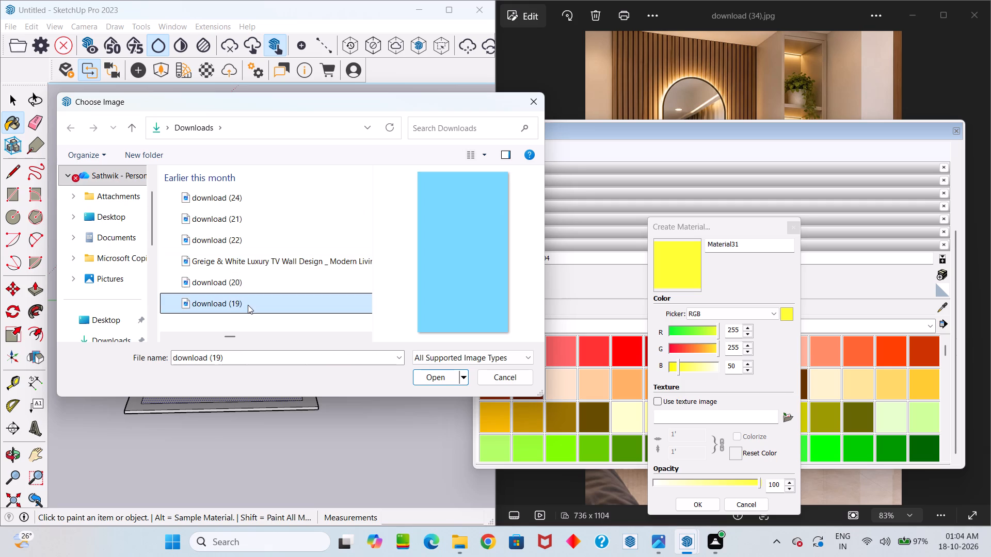
Create the new material with the 6mm Porcelanosa Xtone Glem White porcelain image as its texture.
scroll(234, 288, down, 1)
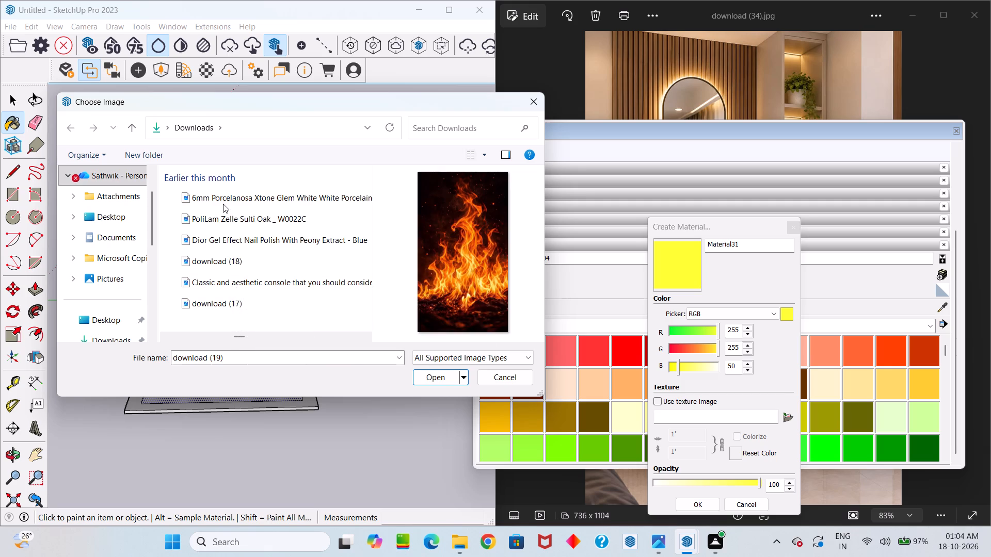
click(223, 204)
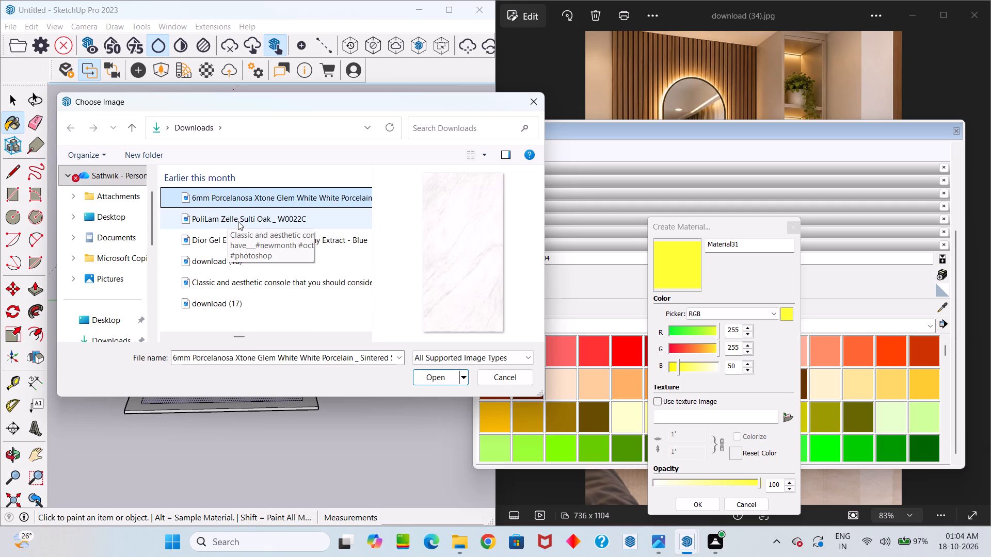
click(231, 222)
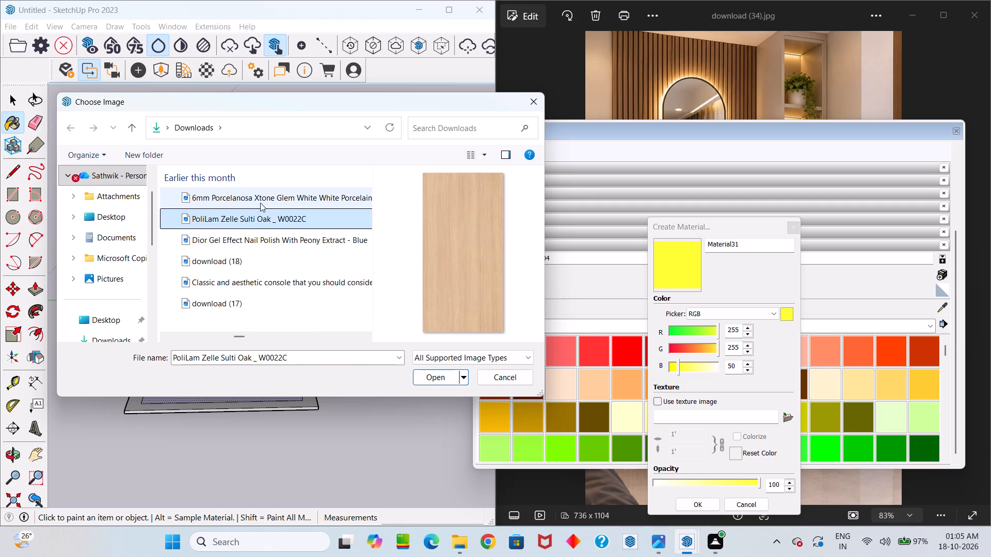
click(263, 200)
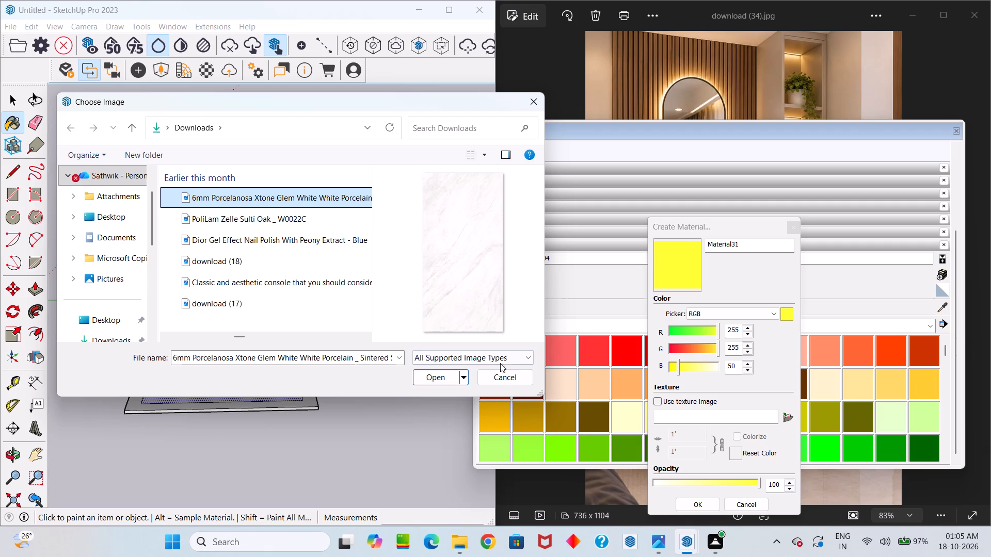
click(444, 374)
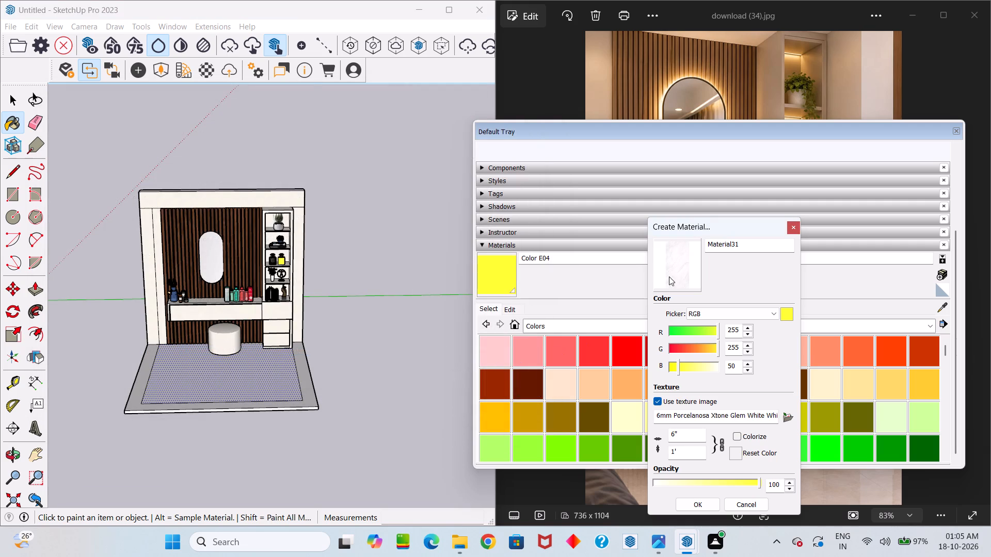
click(680, 262)
scroll(287, 333, up, 9)
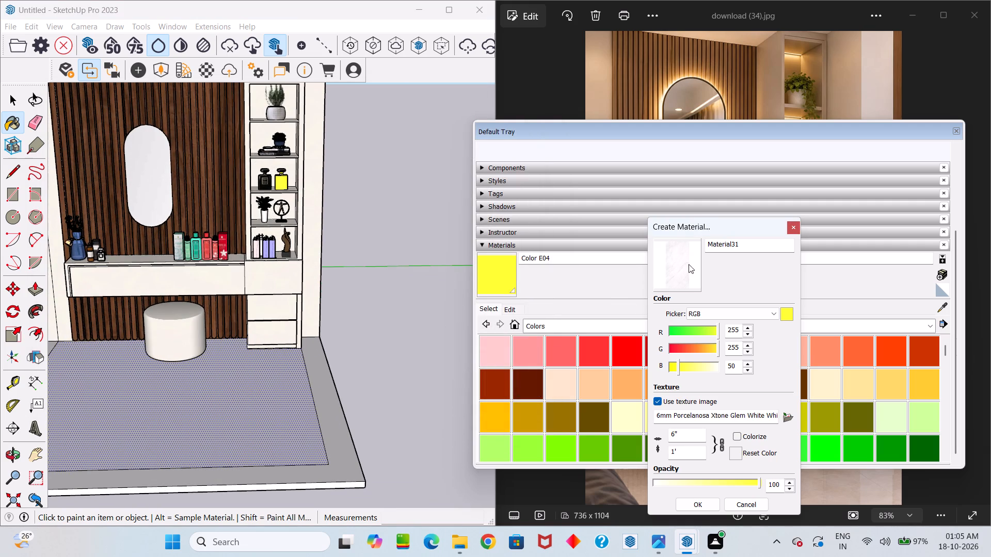
click(694, 507)
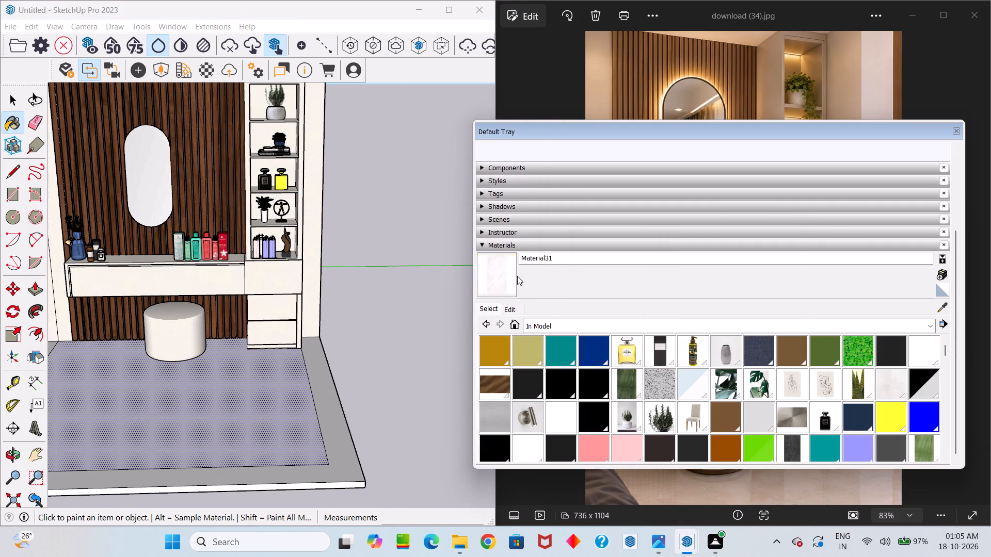
Paint the inner floor face with the new marble material, map it with V-Ray Tri-Planar Projection (Fit), and deselect it.
click(507, 267)
scroll(267, 396, up, 4)
click(264, 404)
right_click(263, 402)
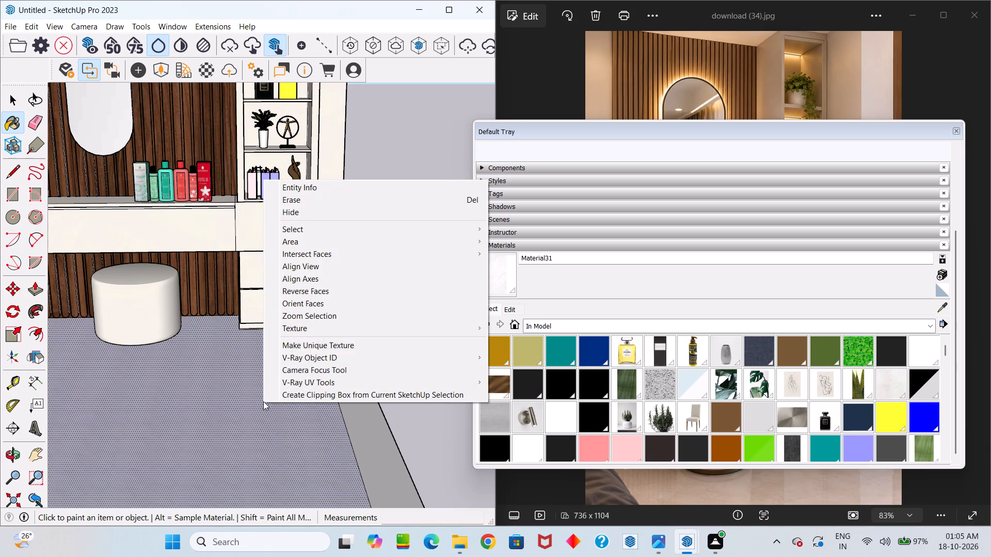
click(307, 379)
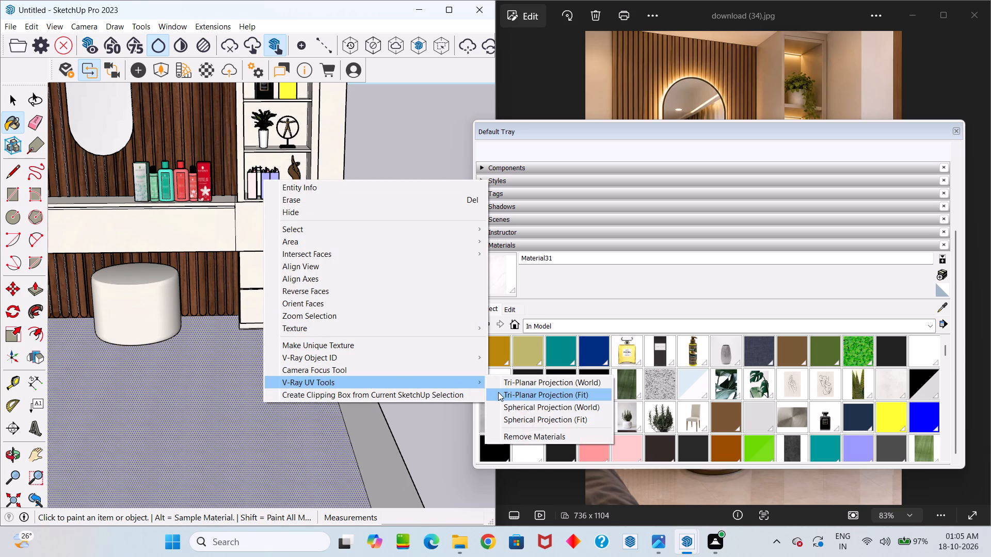
click(498, 392)
scroll(363, 389, down, 14)
double_click(399, 335)
Push/pull the border face around the marble floor up 8' 10" and another 1' to form walls level with the vanity wall's top.
scroll(392, 363, down, 1)
middle_drag(386, 394, 328, 517)
scroll(379, 397, down, 4)
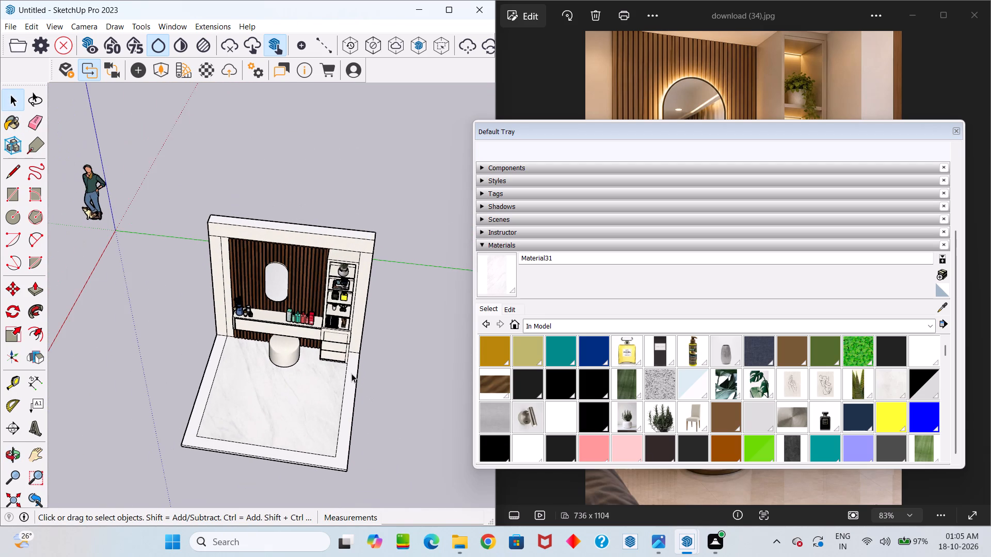
click(351, 373)
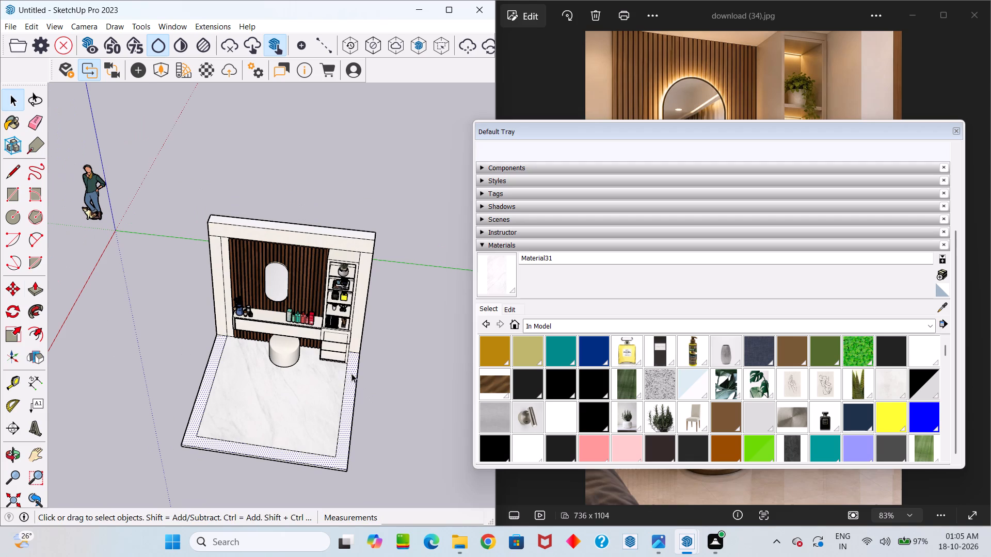
key(p)
click(351, 373)
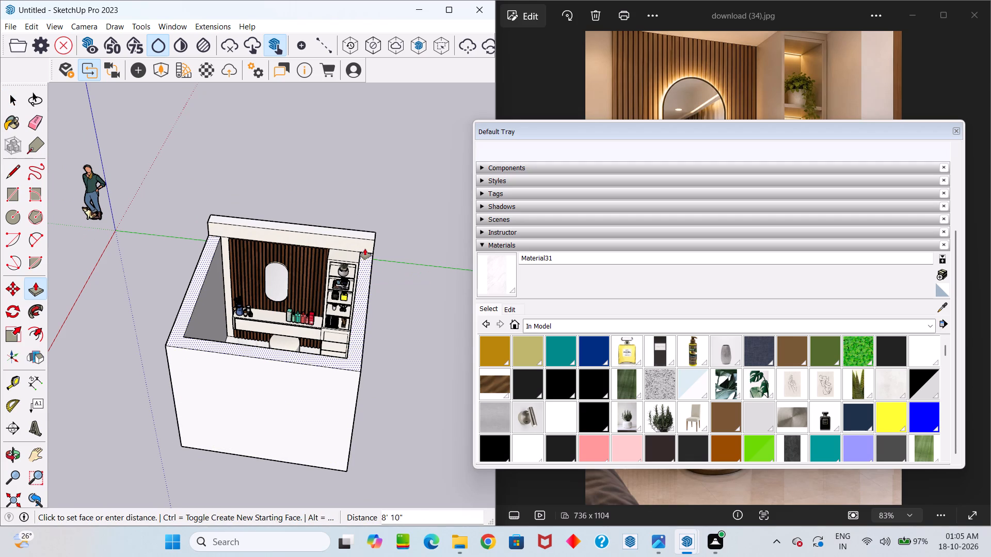
click(365, 247)
scroll(367, 252, up, 11)
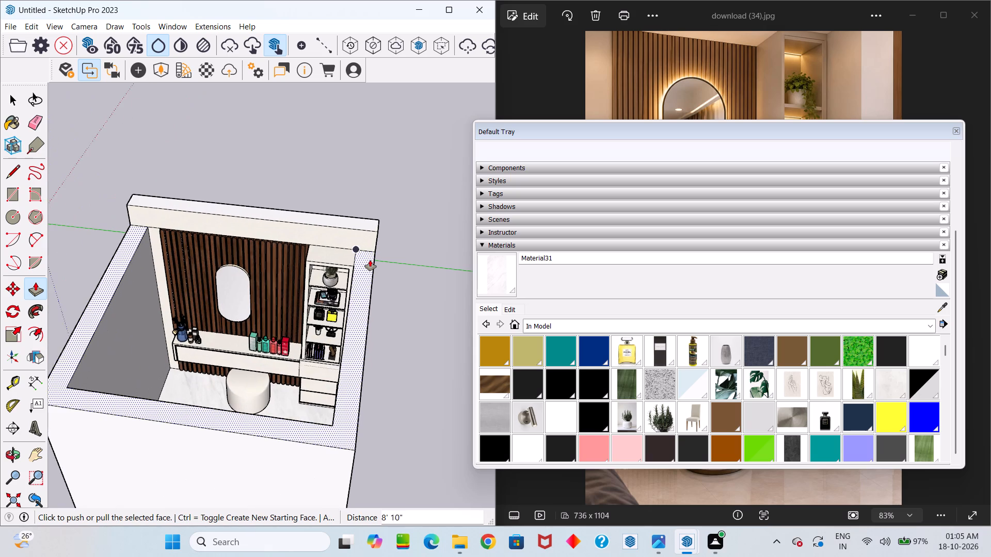
click(370, 260)
click(372, 221)
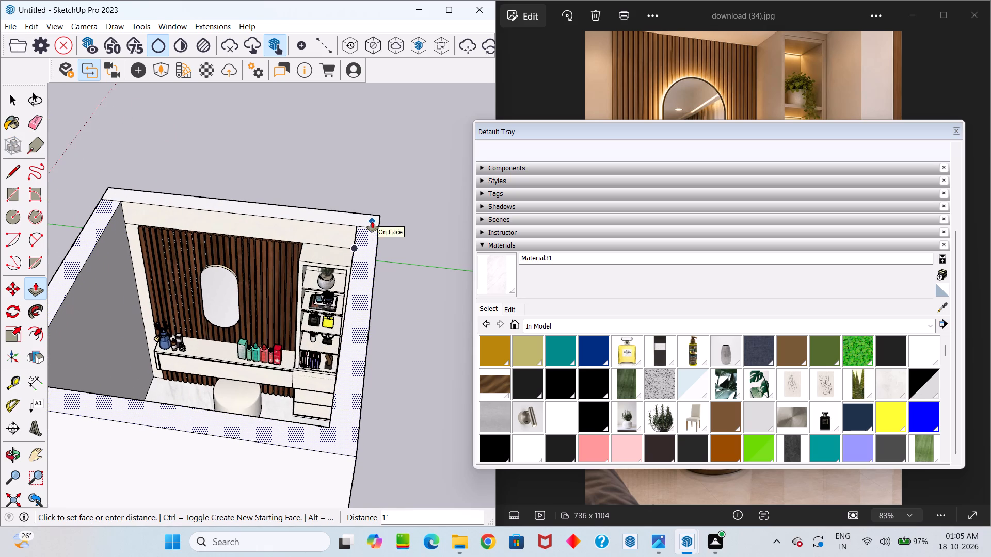
Erase the leftover vertical edge on the inner side wall beside the shelving unit.
middle_drag(362, 260, 515, 244)
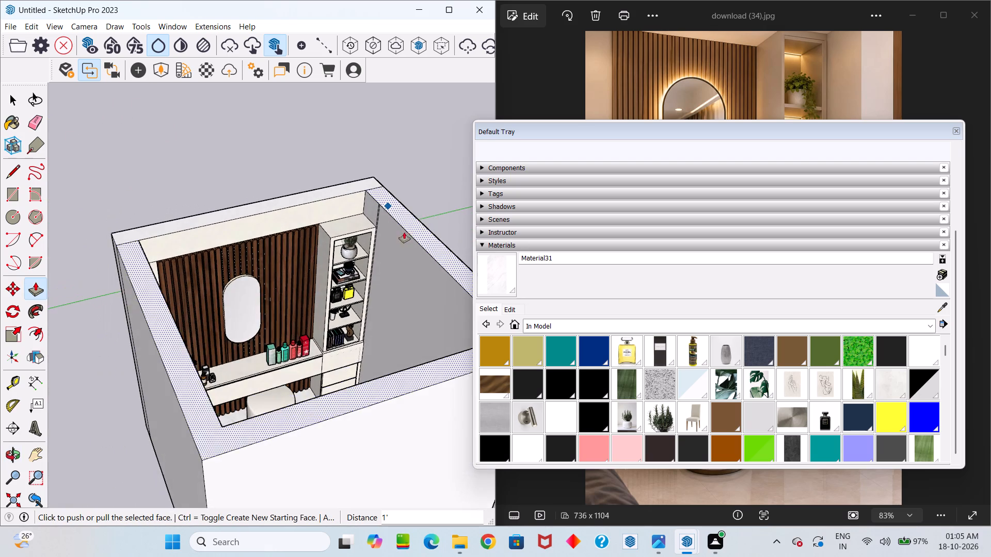
scroll(395, 221, up, 12)
middle_drag(387, 228, 423, 269)
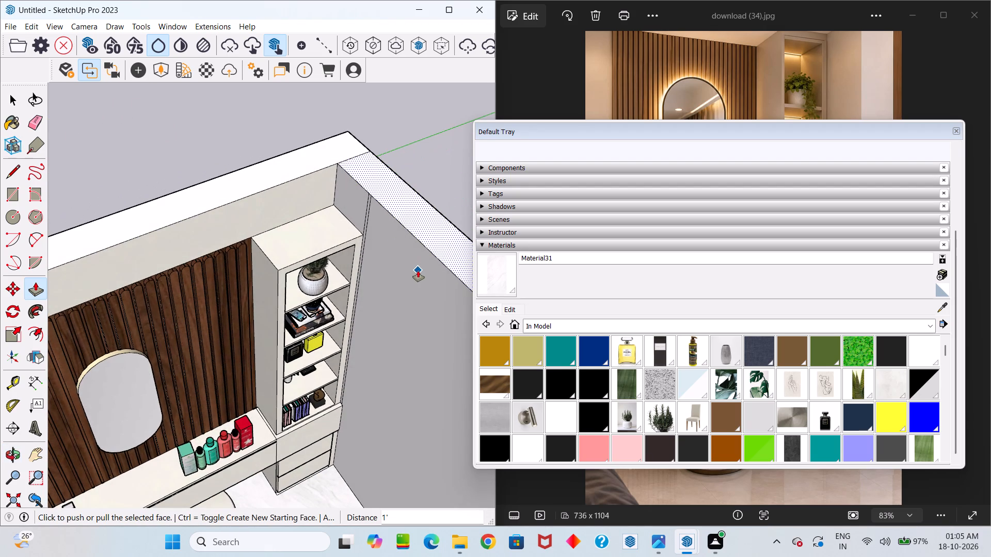
key(e)
scroll(408, 259, up, 6)
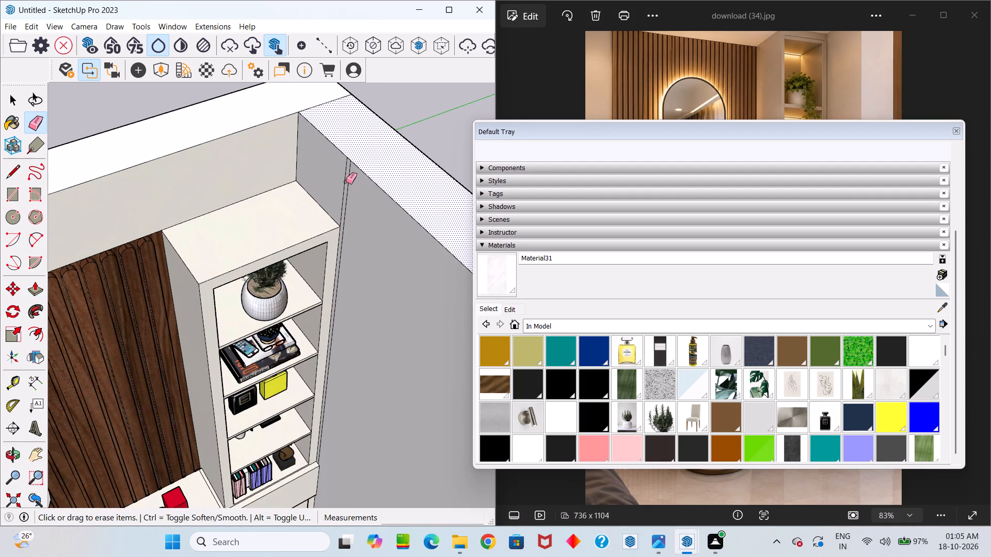
drag(346, 182, 351, 185)
middle_drag(344, 233, 156, 190)
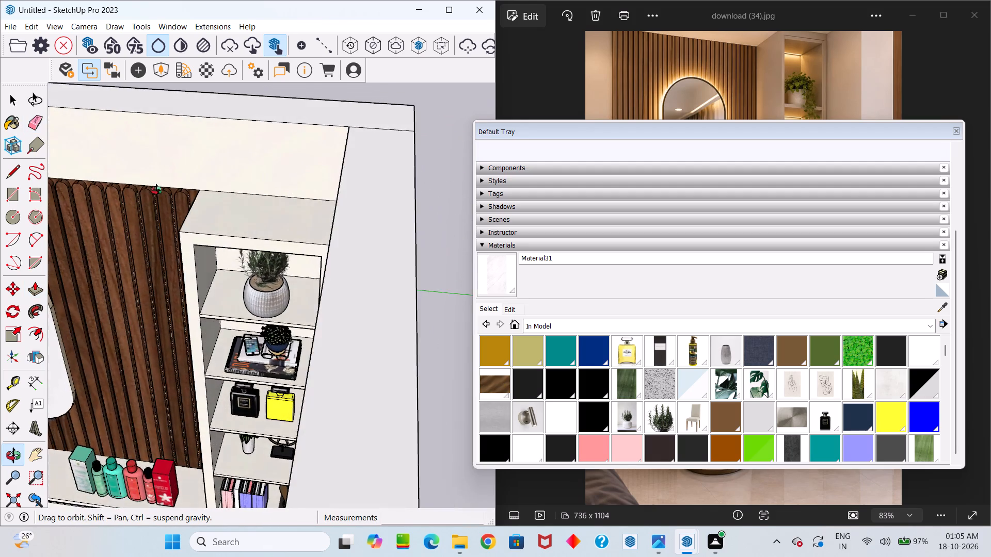
middle_drag(156, 190, 266, 154)
scroll(258, 168, down, 15)
middle_drag(268, 242, 247, 403)
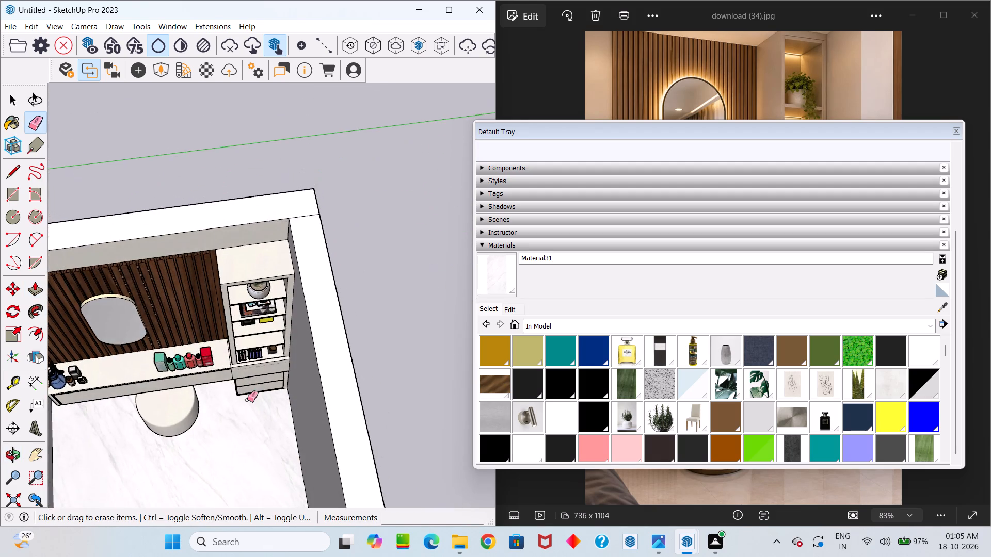
scroll(254, 385, down, 6)
middle_drag(249, 402, 250, 280)
scroll(243, 323, down, 14)
key(space)
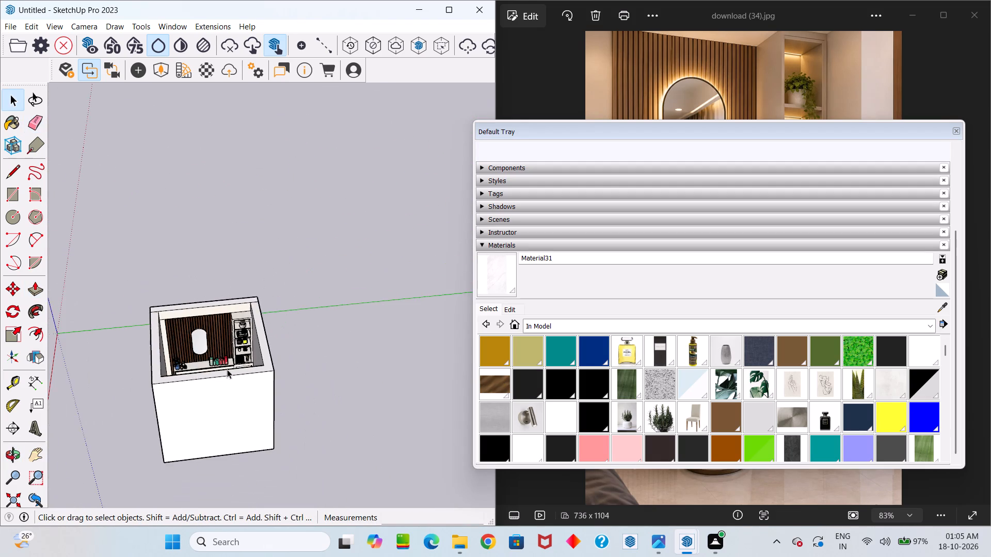
Draw a rectangle between opposite inner corners of the wall tops to close the room's open top.
scroll(212, 327, up, 6)
scroll(139, 285, up, 4)
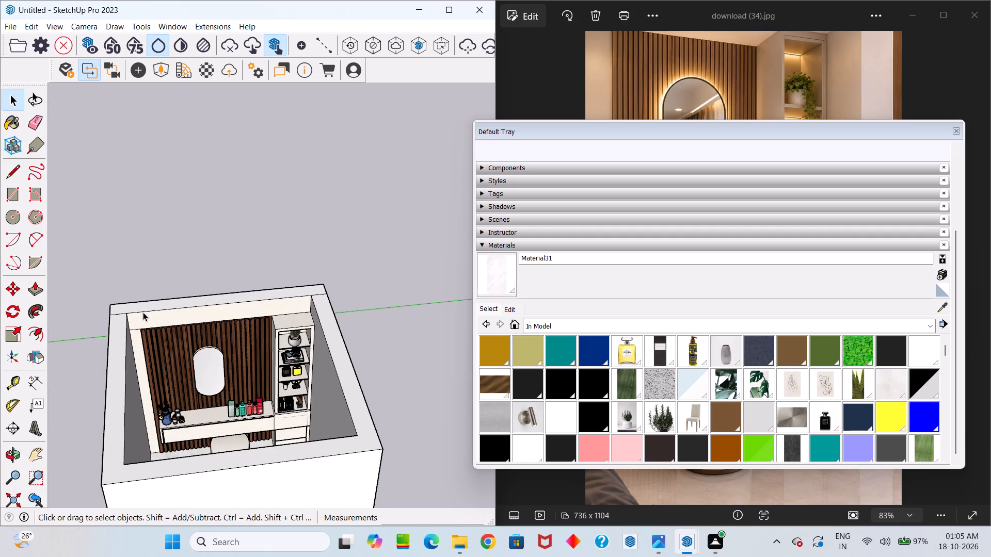
key(r)
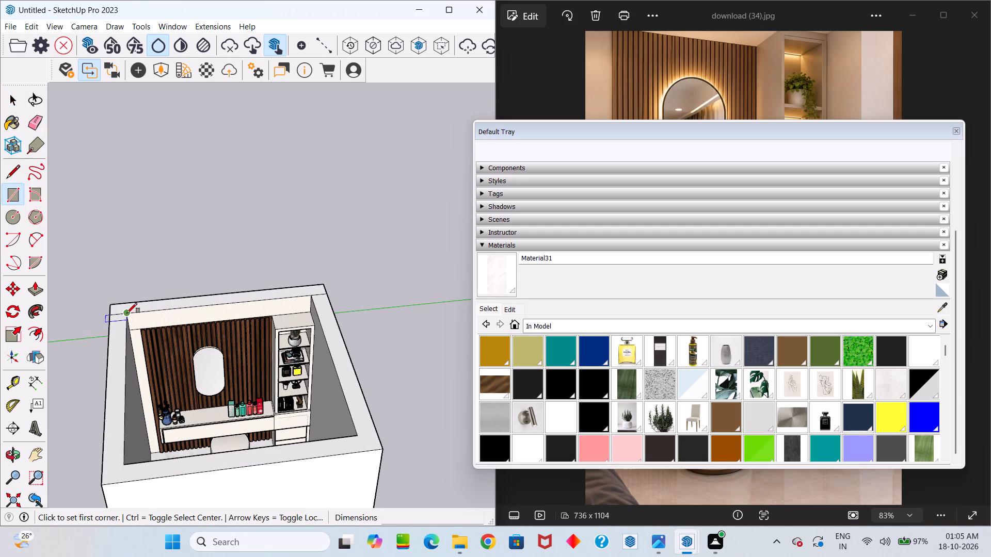
click(127, 313)
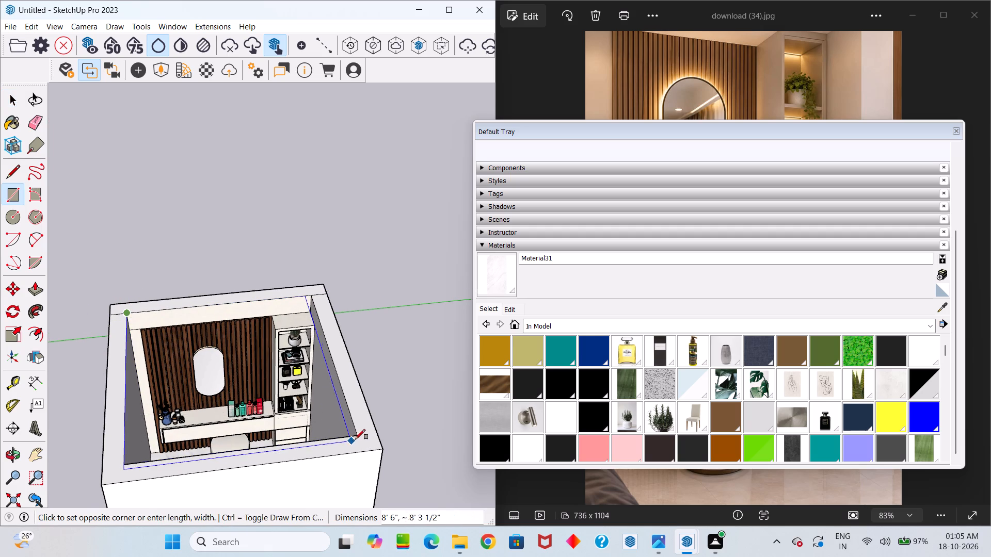
click(357, 438)
scroll(355, 425, down, 13)
key(space)
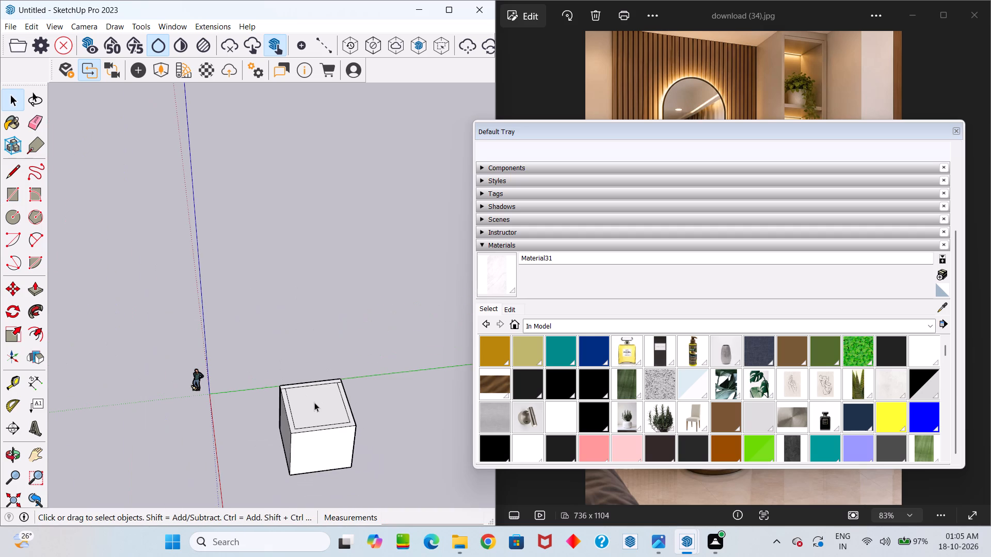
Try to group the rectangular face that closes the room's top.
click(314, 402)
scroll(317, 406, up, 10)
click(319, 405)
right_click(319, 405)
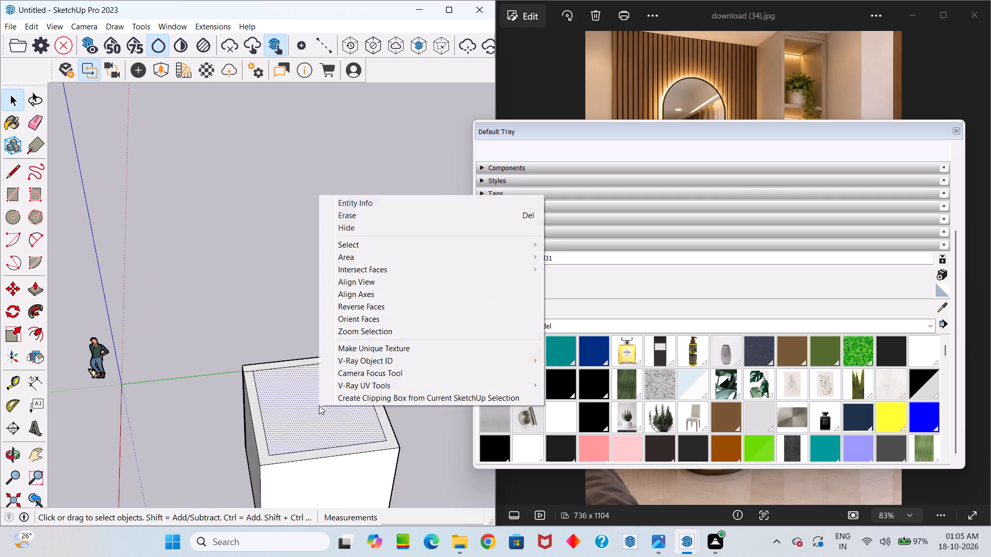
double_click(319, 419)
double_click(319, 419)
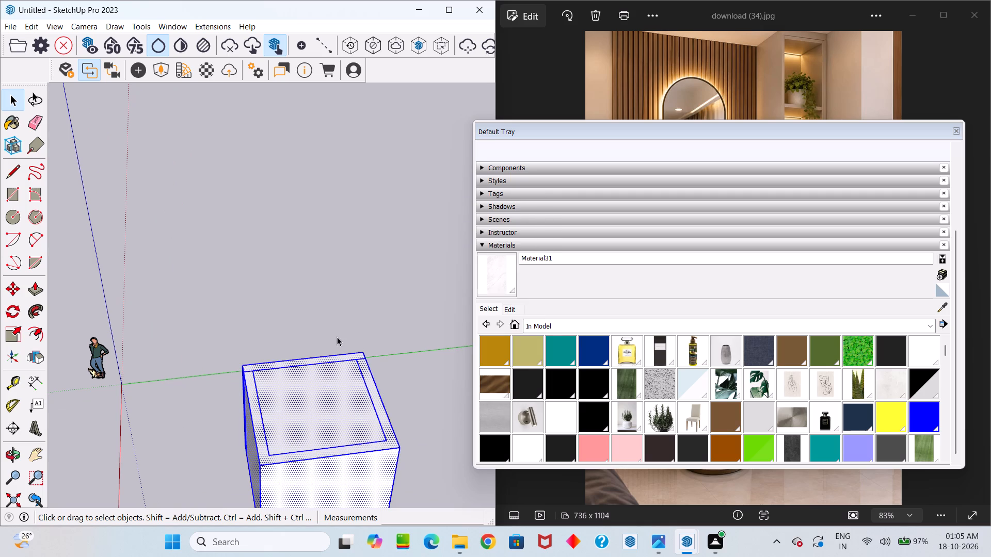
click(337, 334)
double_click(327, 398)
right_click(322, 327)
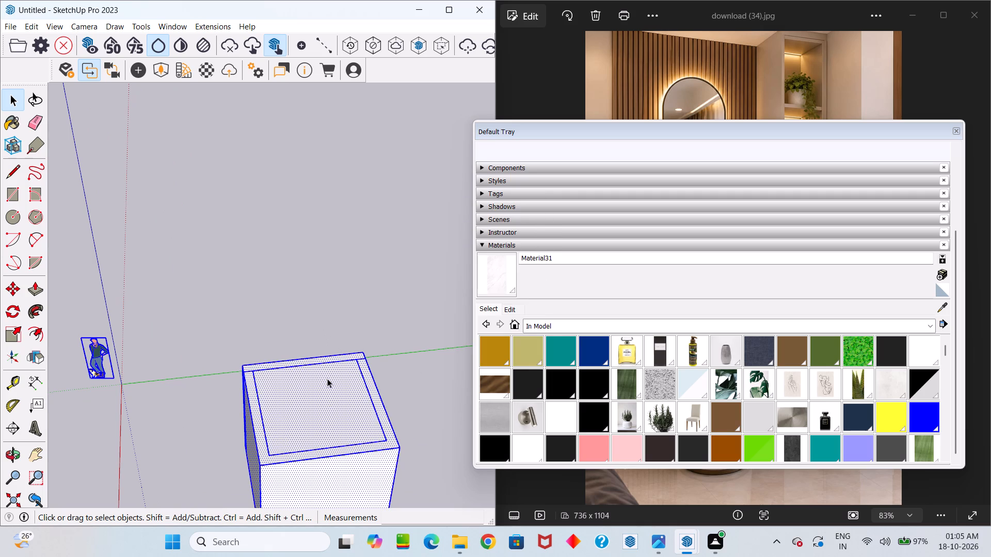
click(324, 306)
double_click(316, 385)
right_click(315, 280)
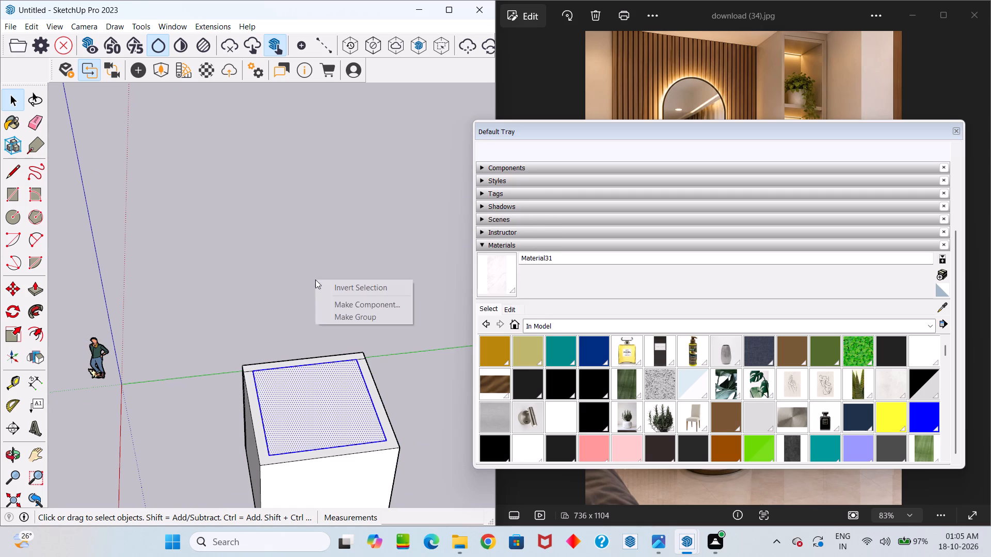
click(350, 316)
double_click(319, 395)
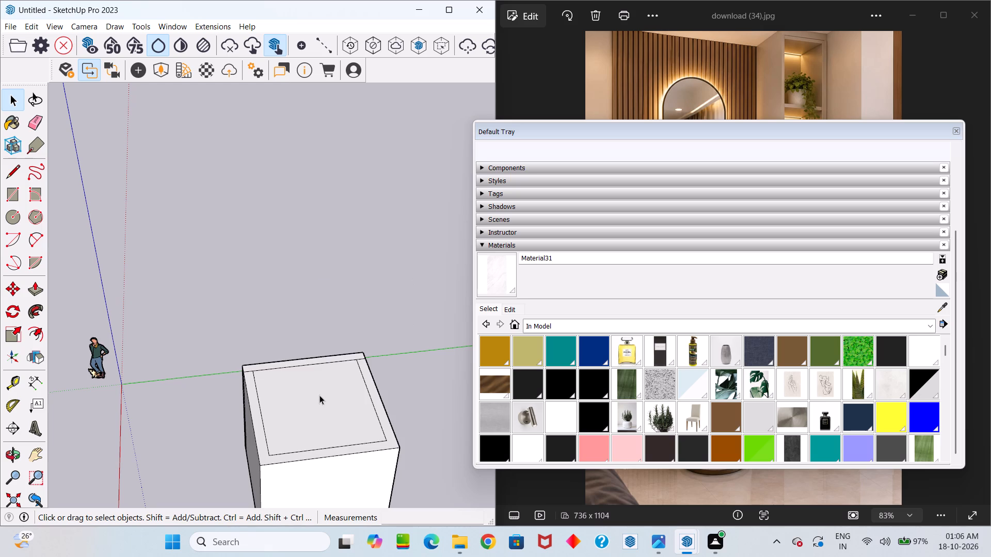
Make the rectangular top face and its boundary edges into a group.
double_click(319, 395)
right_click(319, 395)
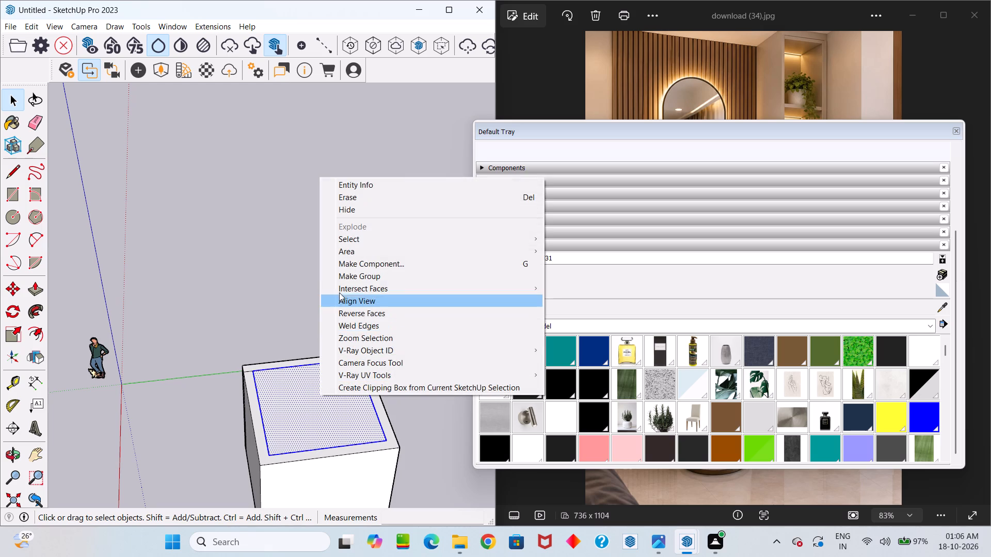
click(342, 280)
Open the ceiling group for editing and push/pull its face up 12" into a slab.
double_click(321, 394)
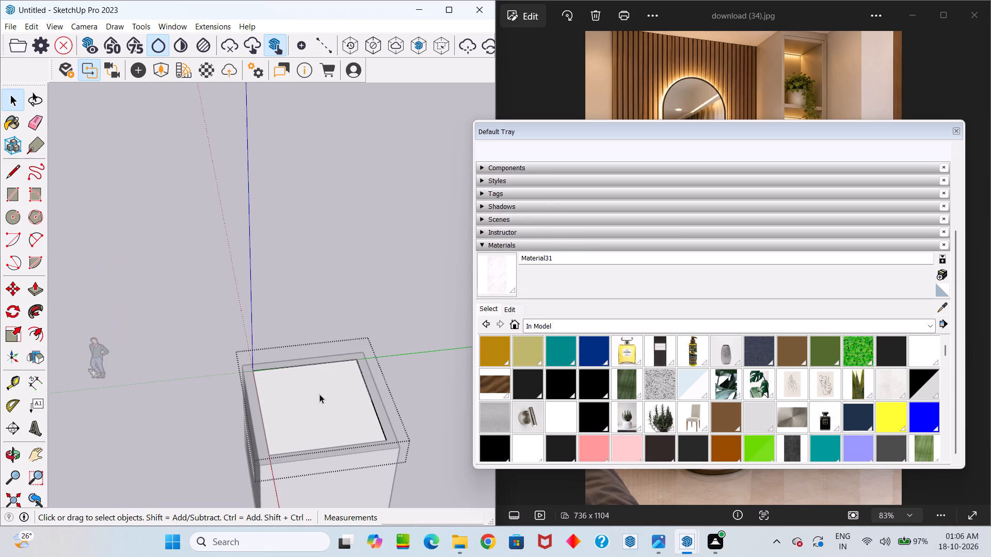
scroll(316, 404, up, 4)
click(316, 404)
key(p)
click(317, 404)
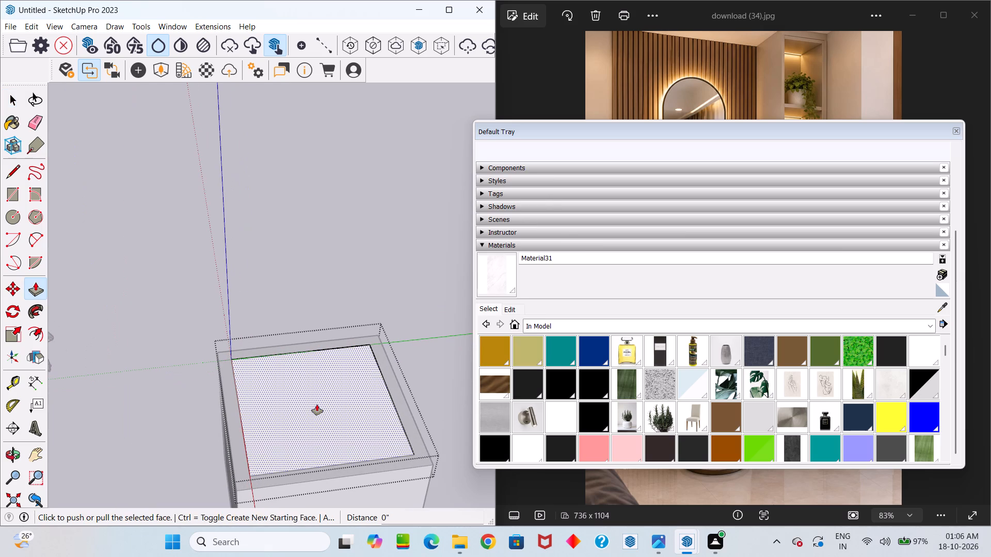
text(12)
key(Return)
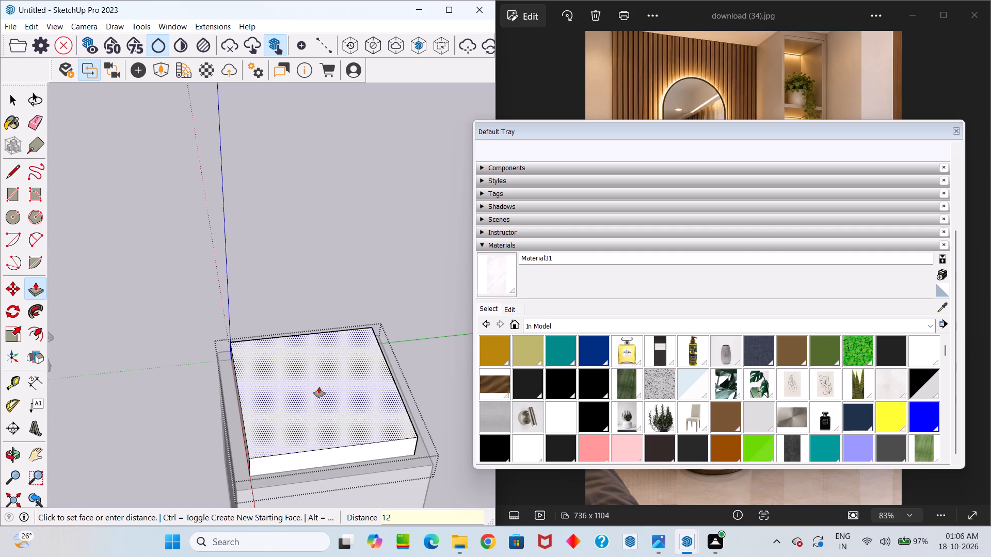
scroll(319, 387, down, 1)
key(space)
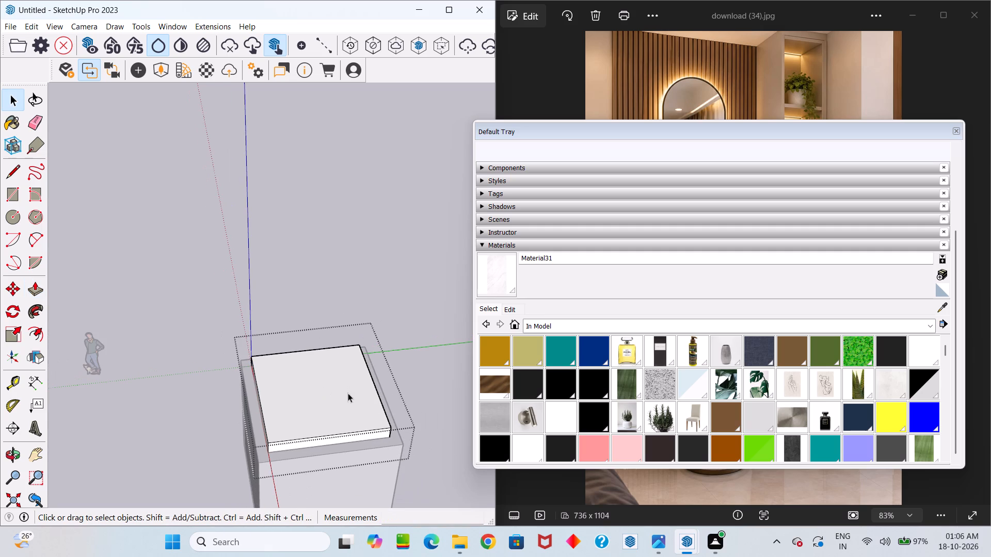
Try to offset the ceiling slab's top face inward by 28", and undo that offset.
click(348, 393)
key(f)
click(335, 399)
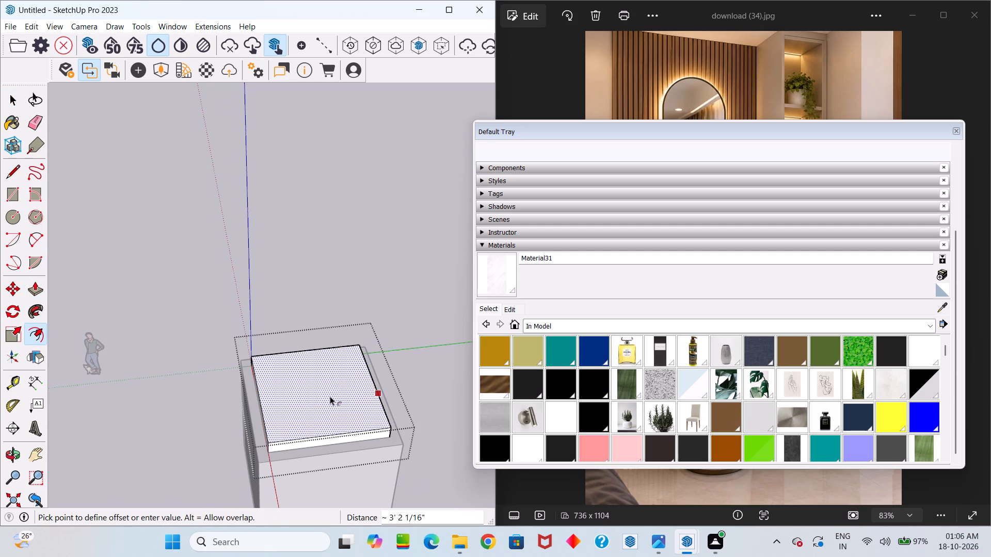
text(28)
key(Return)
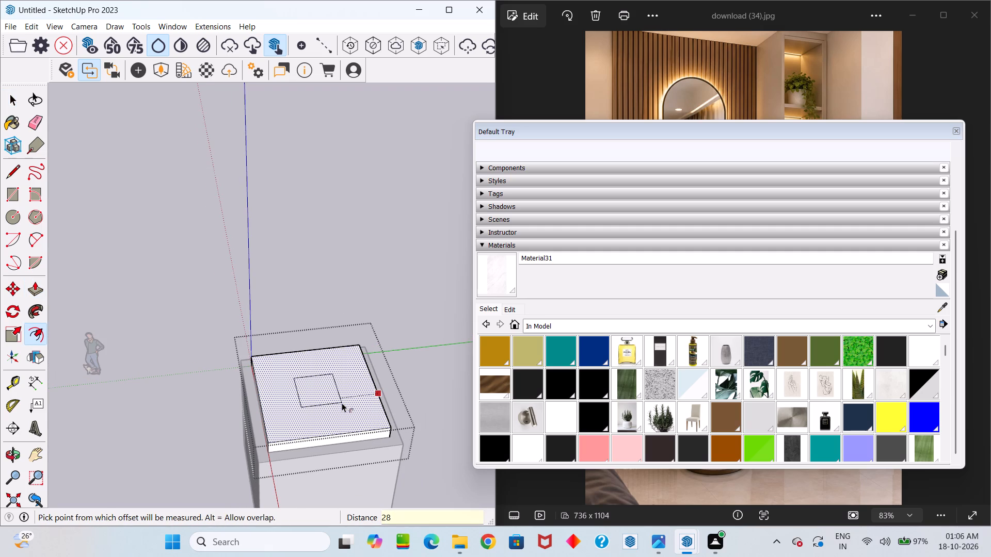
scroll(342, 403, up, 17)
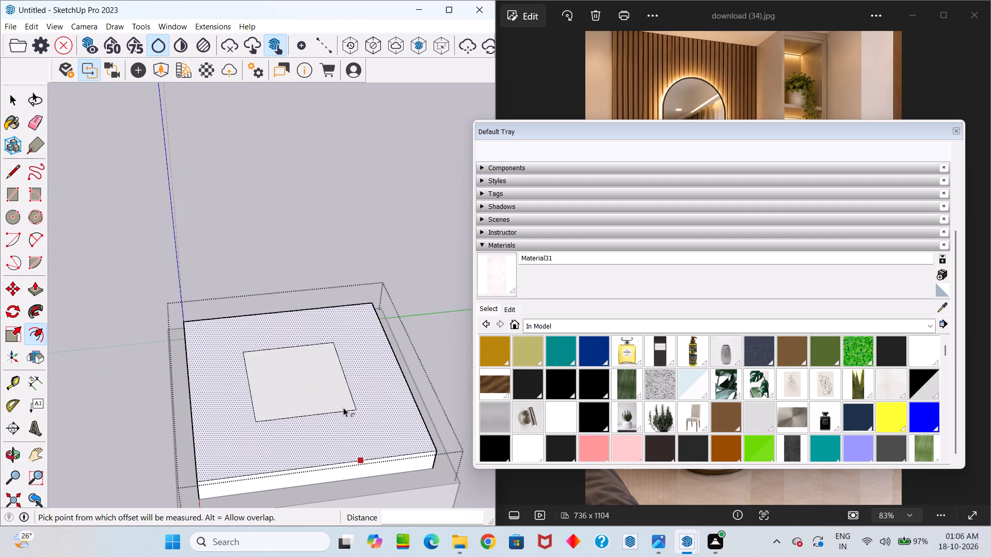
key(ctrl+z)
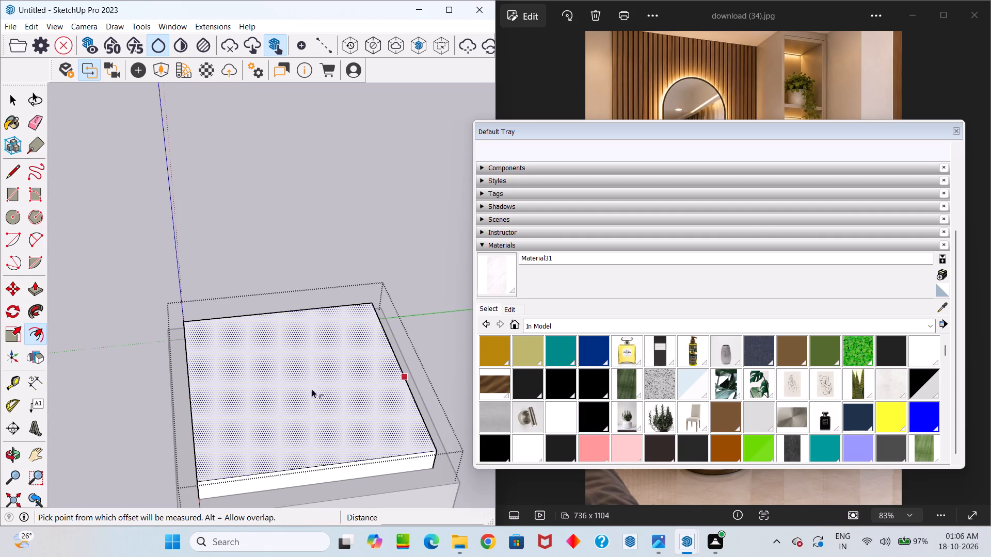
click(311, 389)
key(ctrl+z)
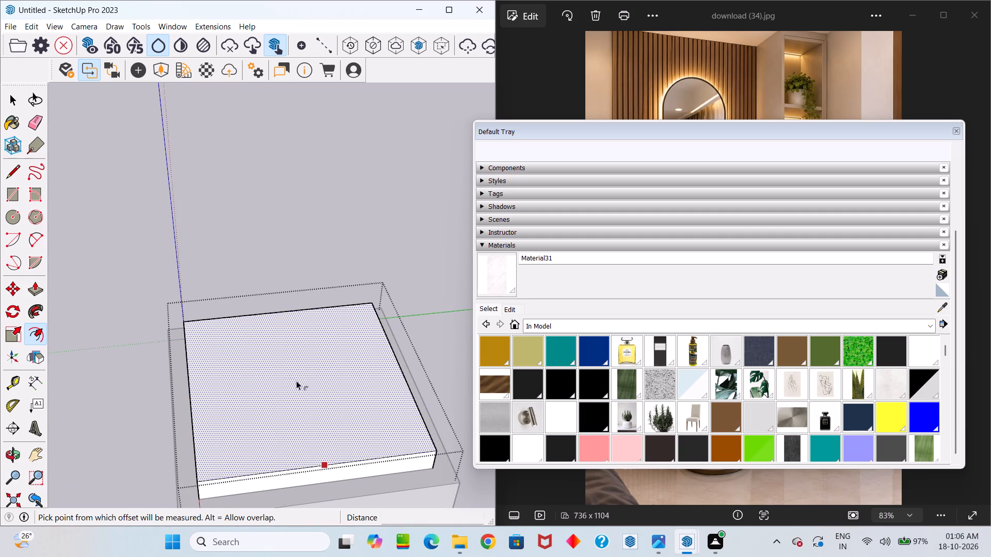
Offset the outline of the ceiling slab's top face inward by 24".
click(294, 377)
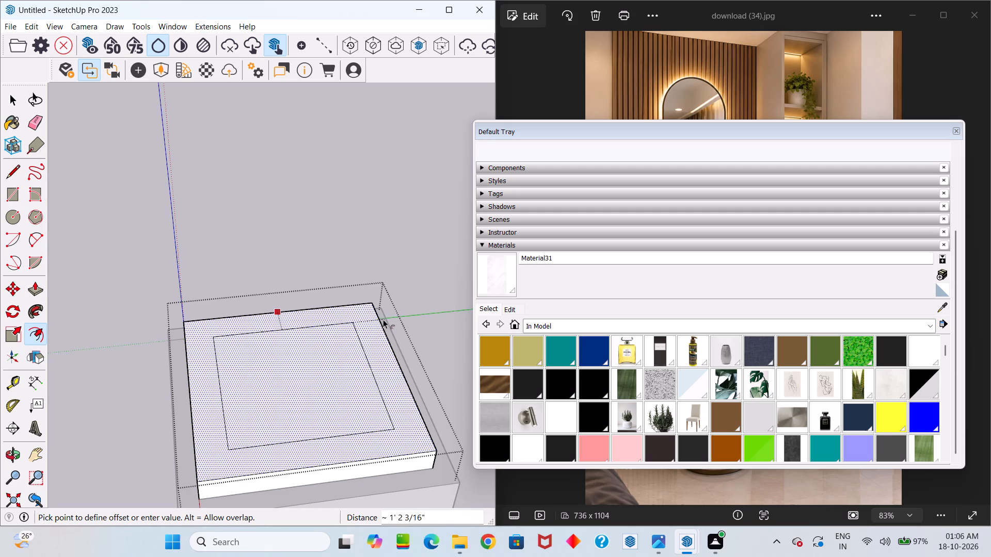
text(24)
key(Return)
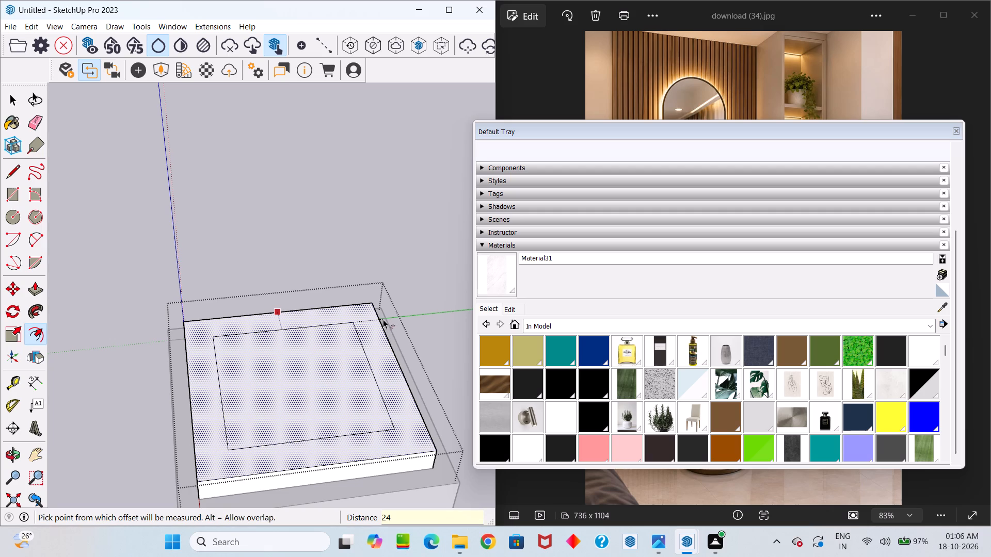
Offset the inner rectangle on the slab's top face inward by 4" to form a narrow border ring.
key(space)
click(305, 362)
key(f)
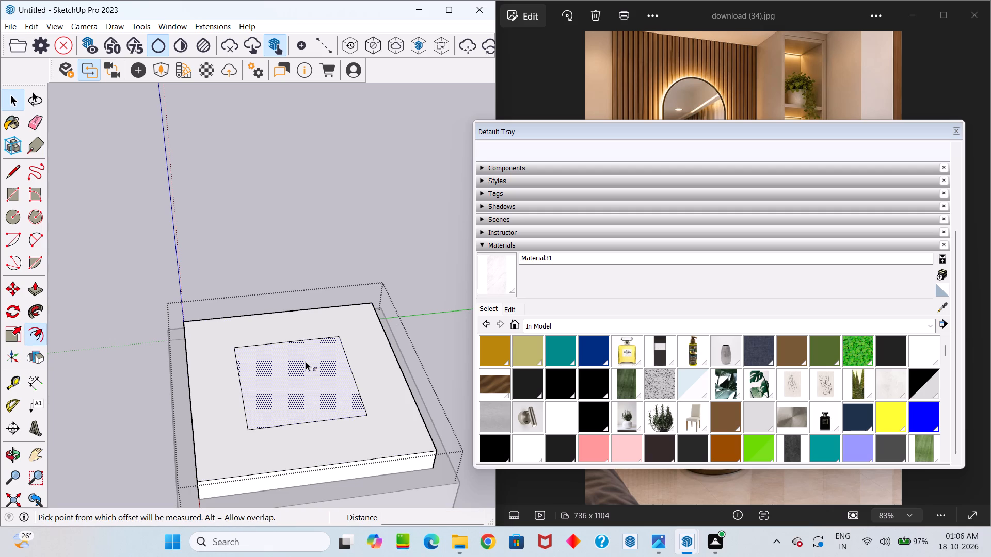
click(306, 362)
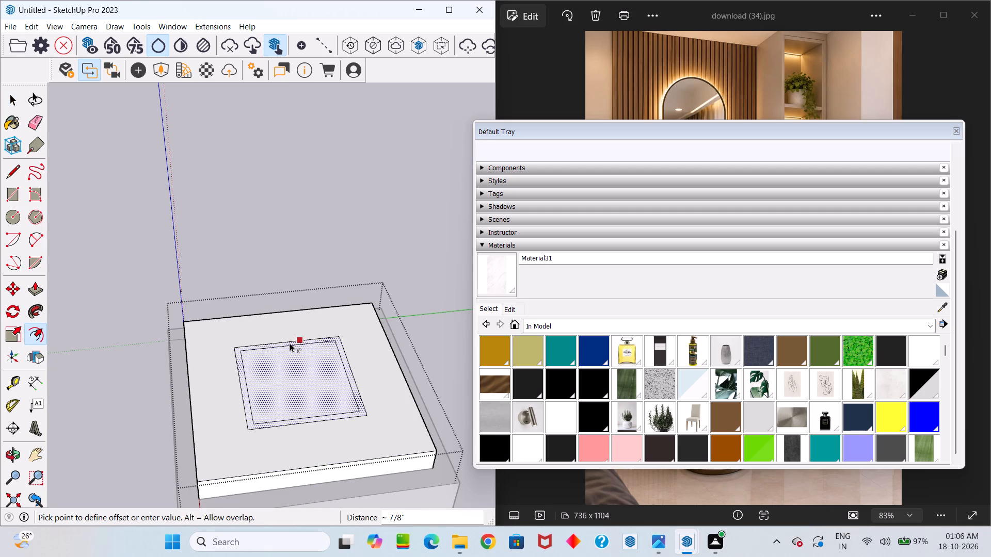
key(4)
key(Return)
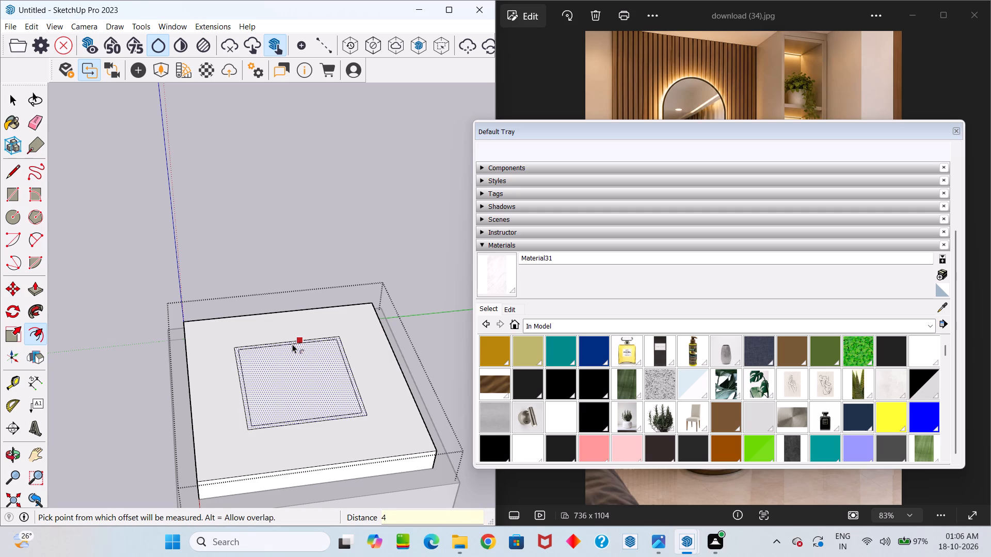
key(space)
Push/pull the 4" border ring on the slab 1" inward to make a shallow recessed channel.
scroll(371, 369, up, 12)
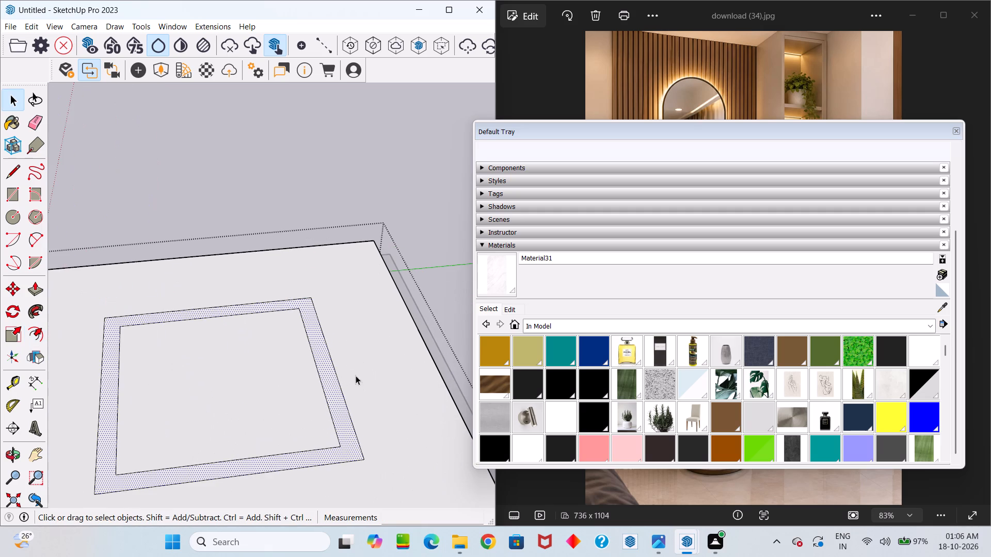
click(326, 359)
scroll(325, 361, up, 1)
middle_drag(325, 361, 303, 419)
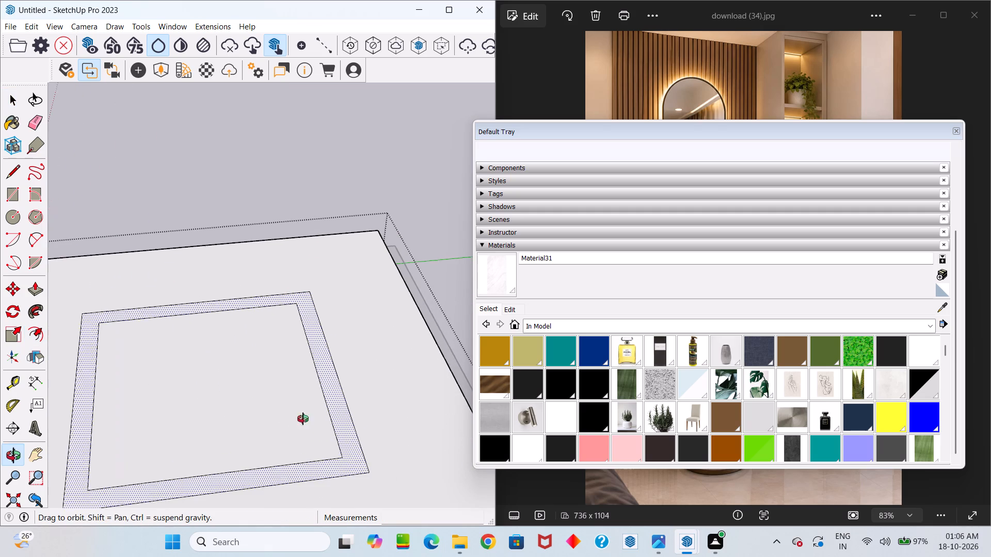
middle_drag(303, 419, 288, 421)
key(p)
click(285, 413)
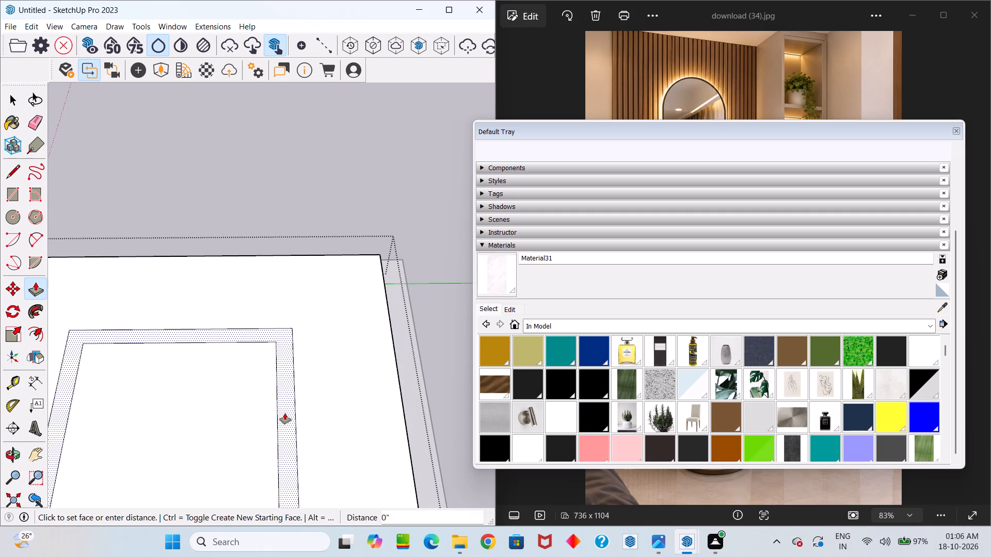
key(1)
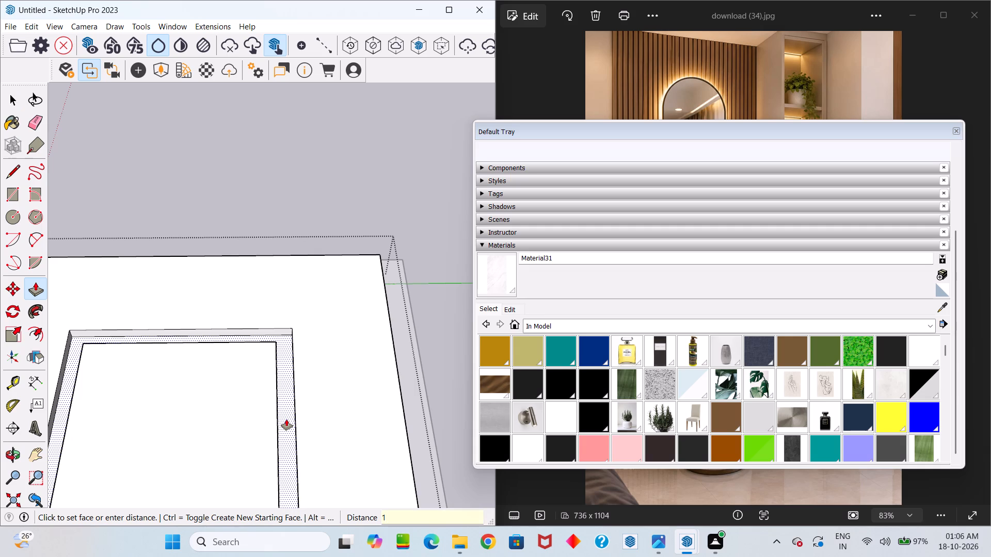
key(Return)
middle_drag(294, 332, 318, 166)
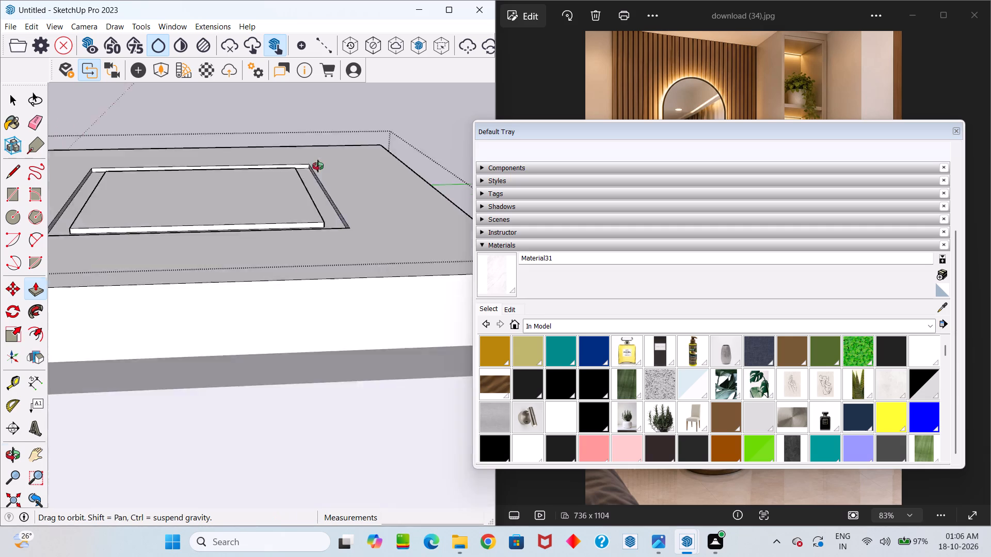
middle_drag(318, 166, 315, 194)
key(space)
scroll(304, 245, down, 1)
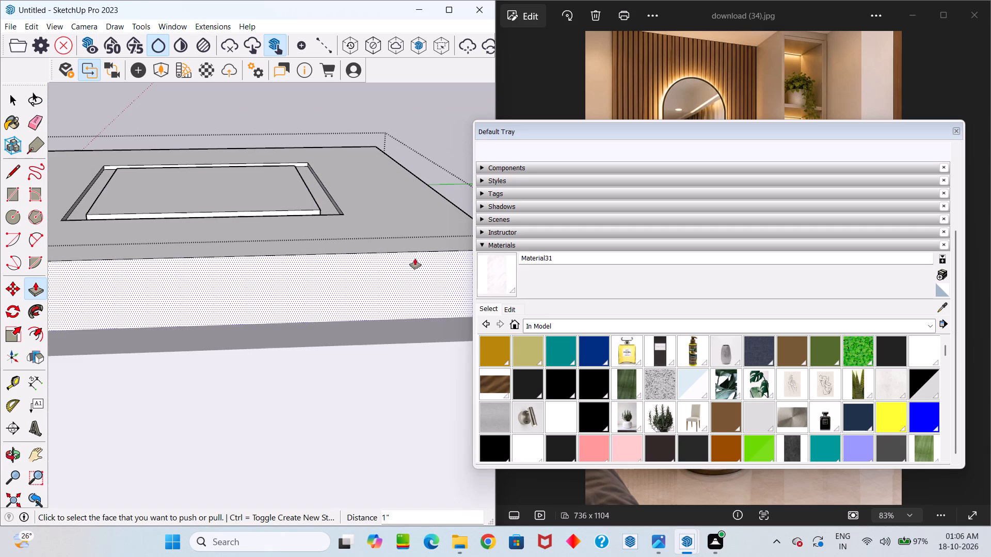
scroll(406, 236, down, 1)
key(space)
middle_drag(476, 251, 439, 315)
In the Enscape Material Editor, change Material16's color to a pale pinkish lilac.
click(211, 63)
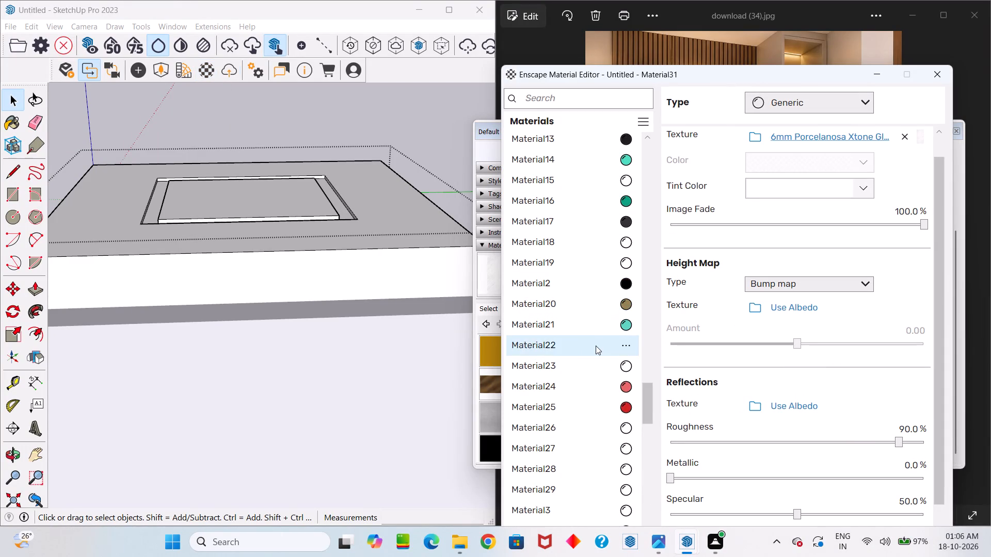
scroll(596, 344, down, 9)
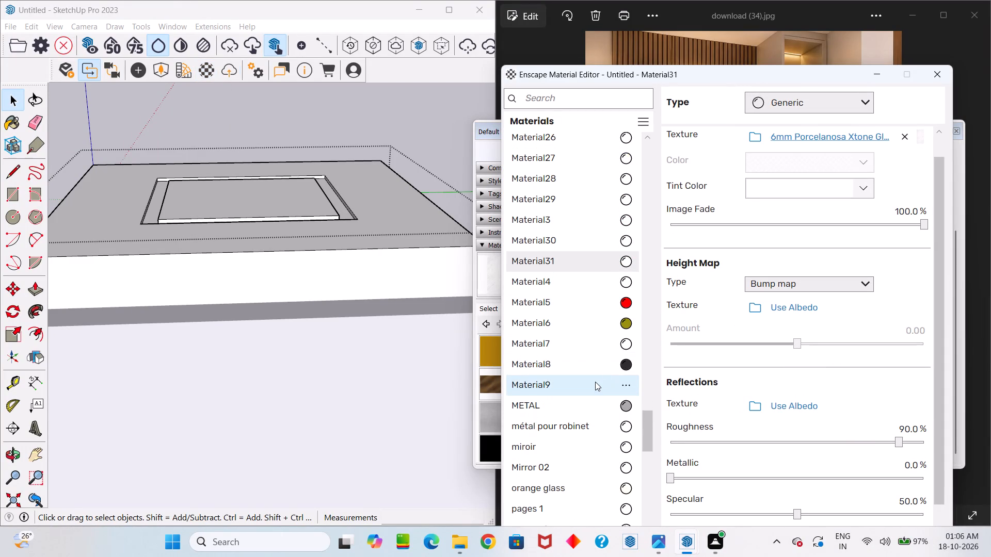
scroll(595, 382, down, 1)
scroll(589, 252, up, 5)
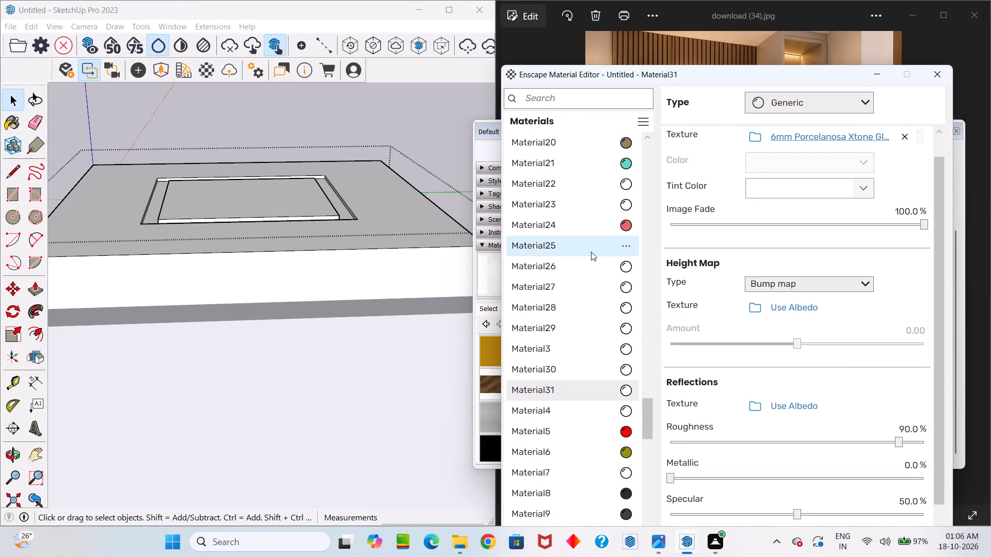
scroll(591, 252, up, 6)
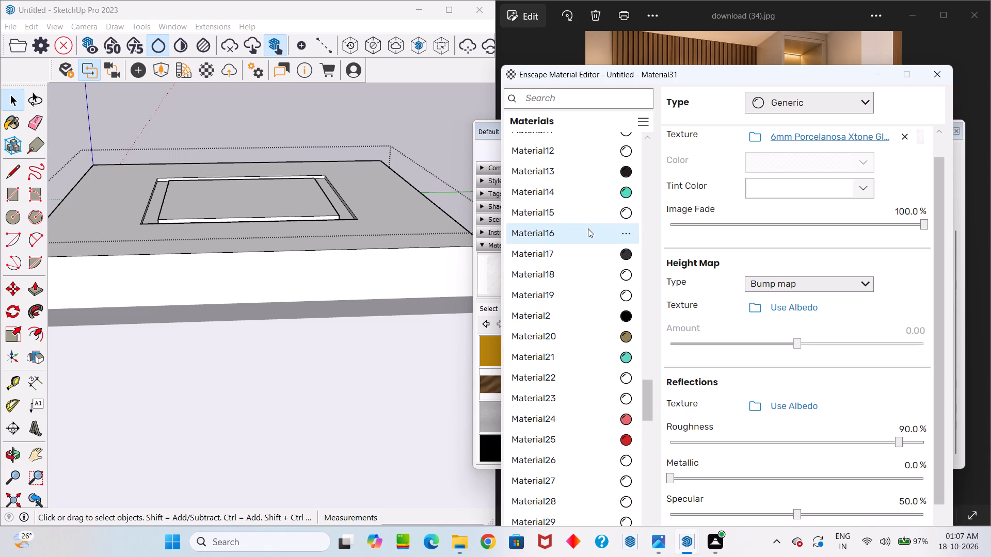
click(588, 228)
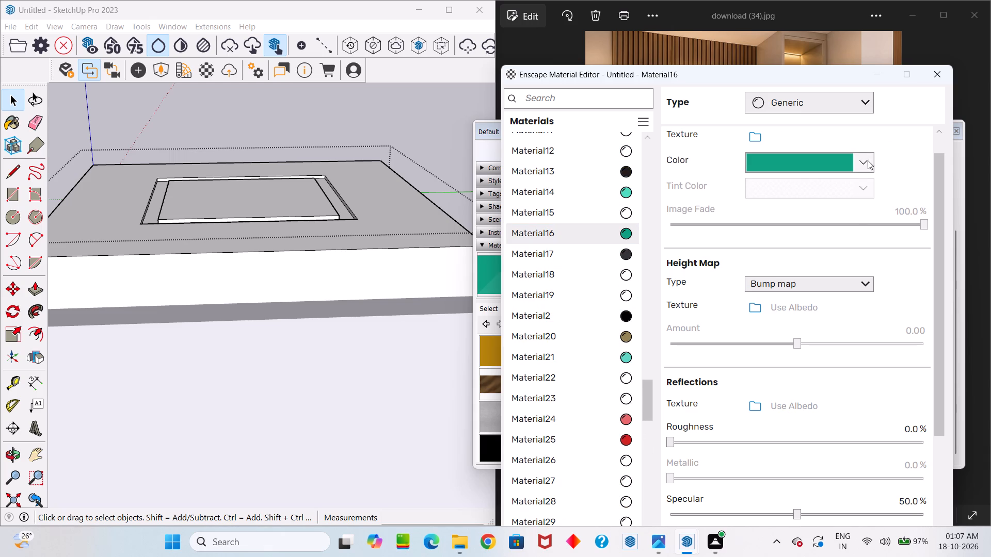
click(862, 162)
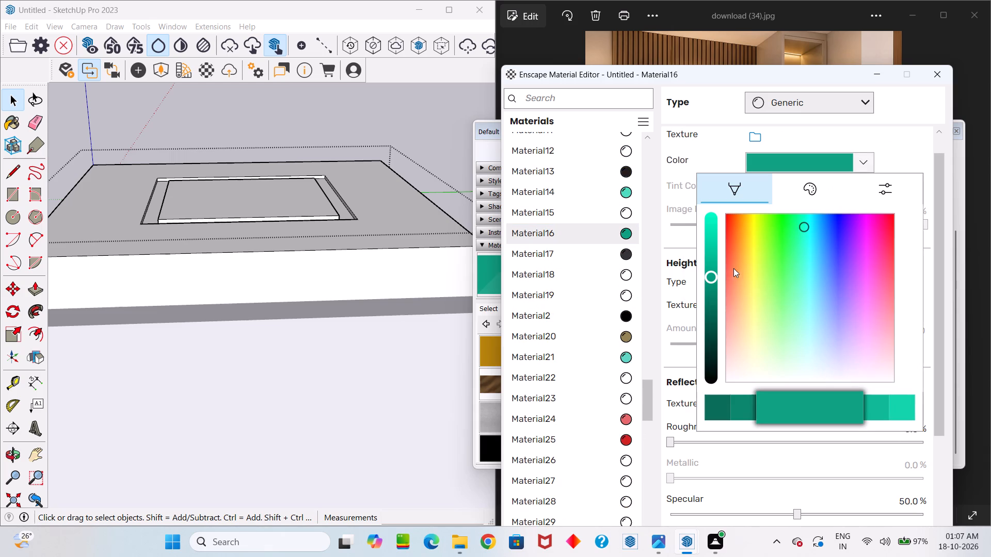
drag(710, 257, 714, 234)
click(740, 367)
click(738, 371)
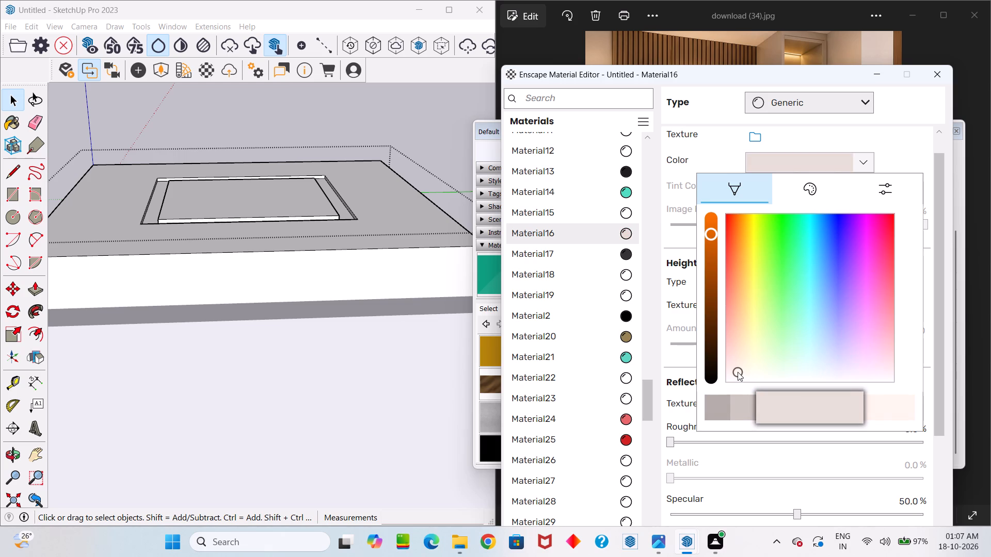
drag(742, 371, 841, 349)
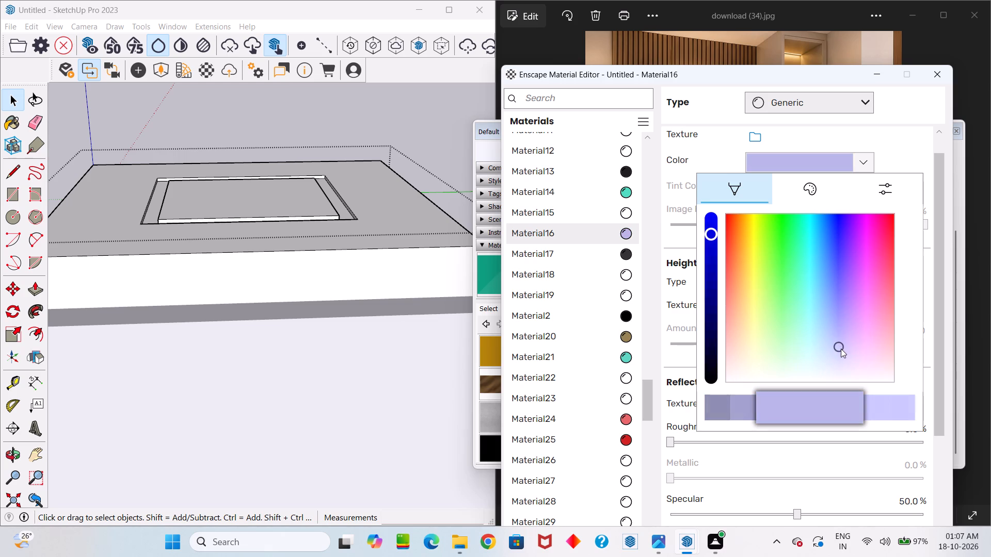
drag(841, 349, 848, 365)
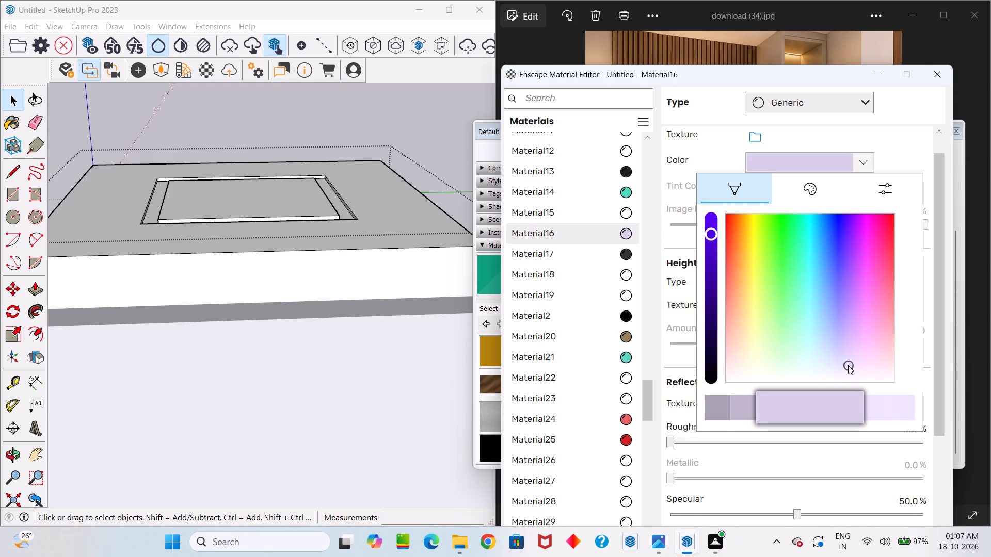
drag(848, 365, 864, 364)
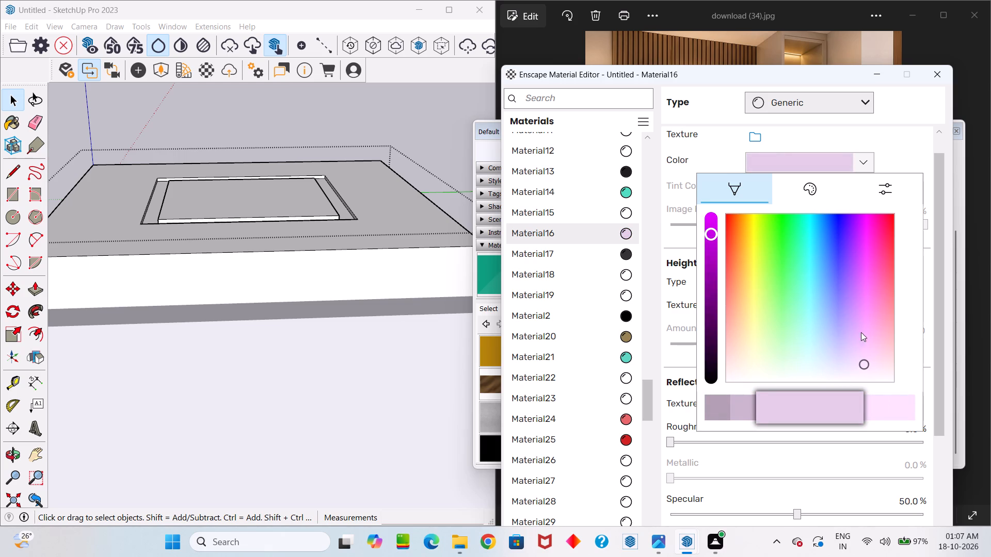
click(859, 153)
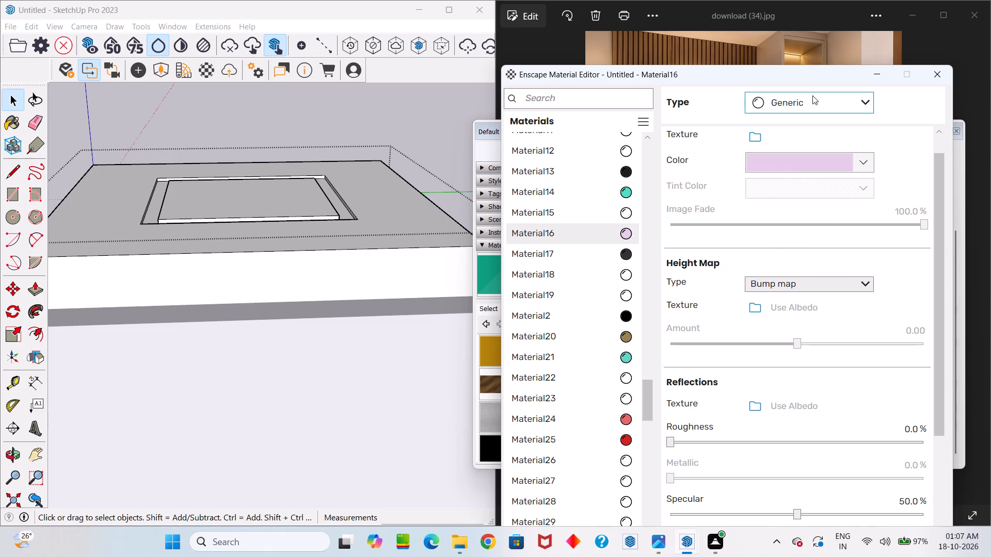
Make Material16 a Self-illuminated material with a luminance of 1,000 cd/m².
click(812, 95)
click(806, 264)
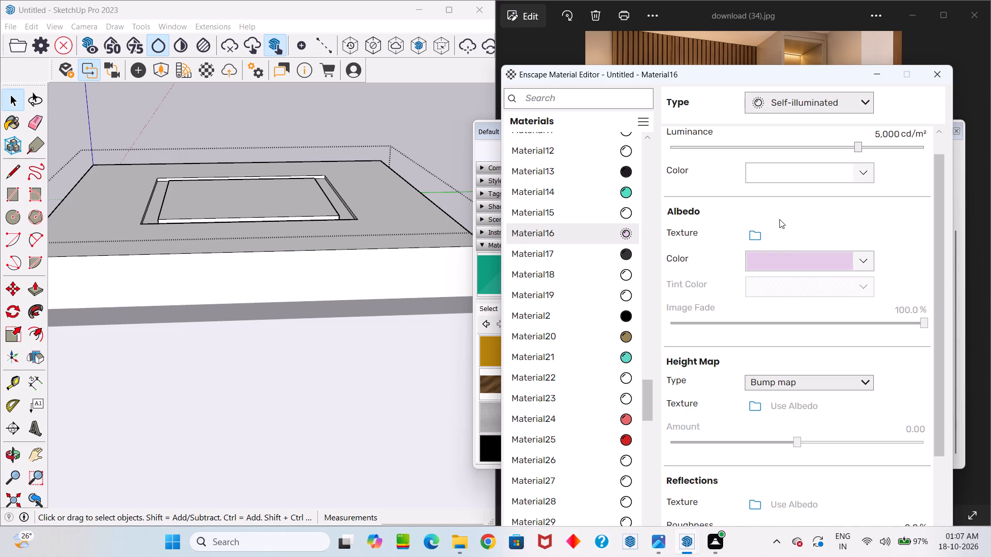
click(877, 136)
click(877, 136)
click(877, 134)
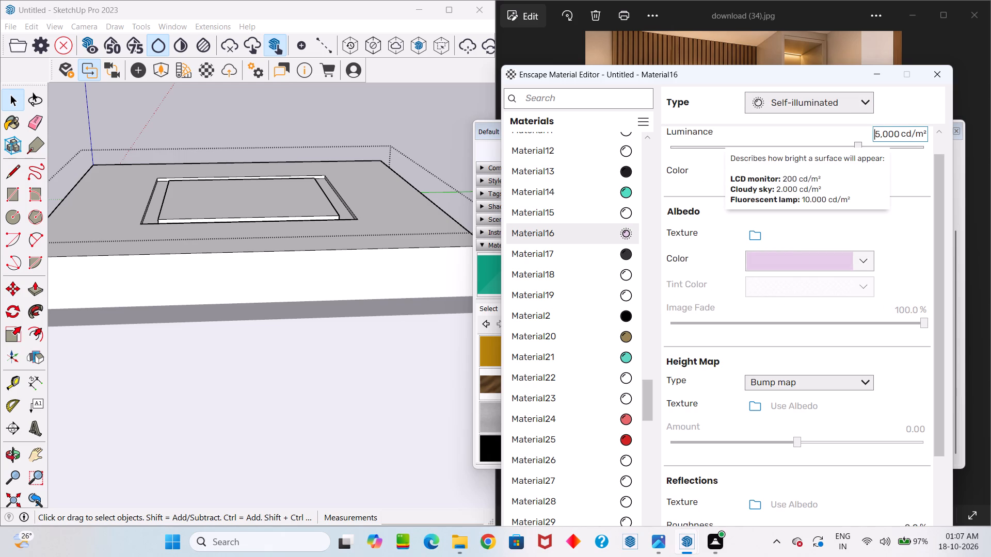
click(878, 134)
key(BackSpace)
key(1)
key(Return)
key(Return)
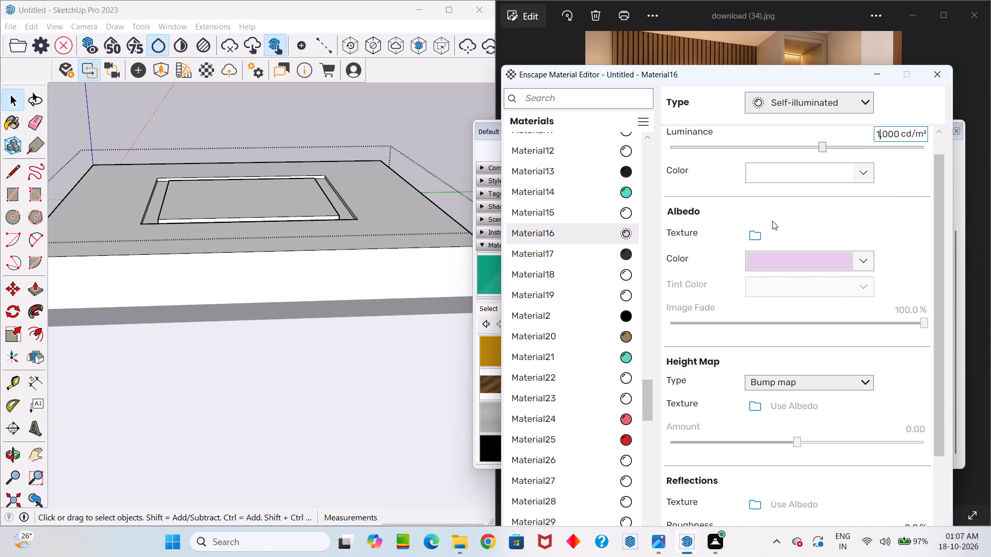
scroll(765, 301, down, 3)
scroll(857, 120, up, 2)
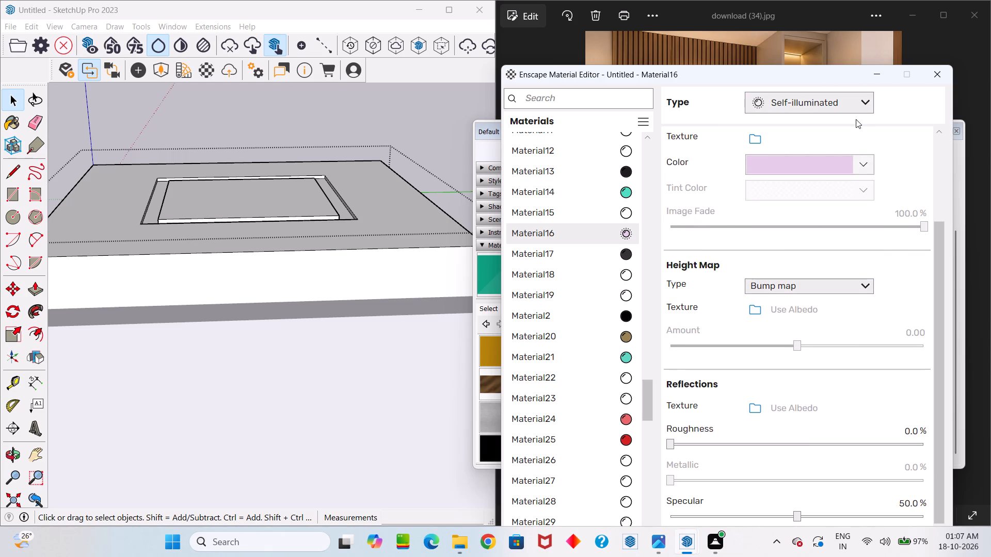
scroll(856, 119, up, 8)
click(878, 75)
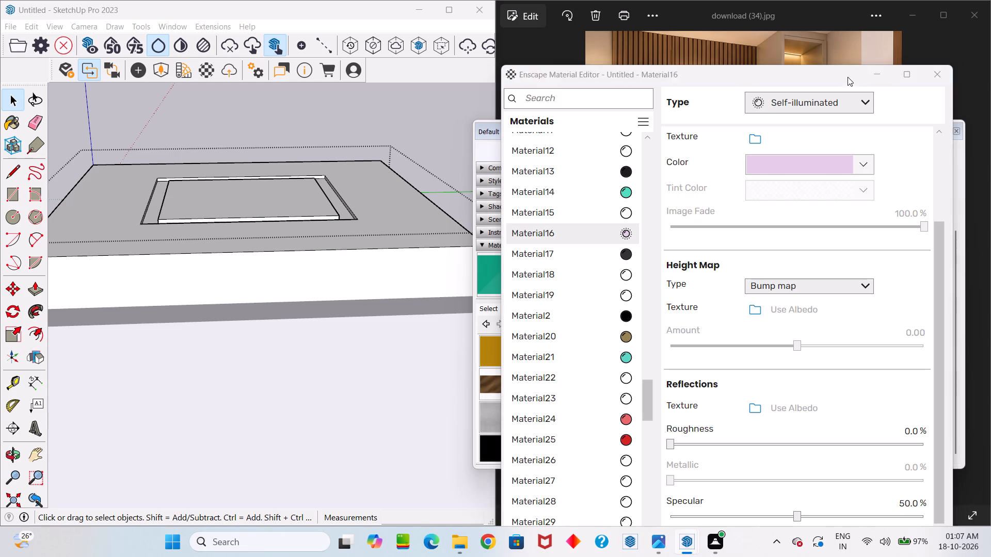
Push/pull the slab's top face around the recess 1" into the slab, keeping the starting face.
double_click(492, 282)
scroll(362, 213, up, 6)
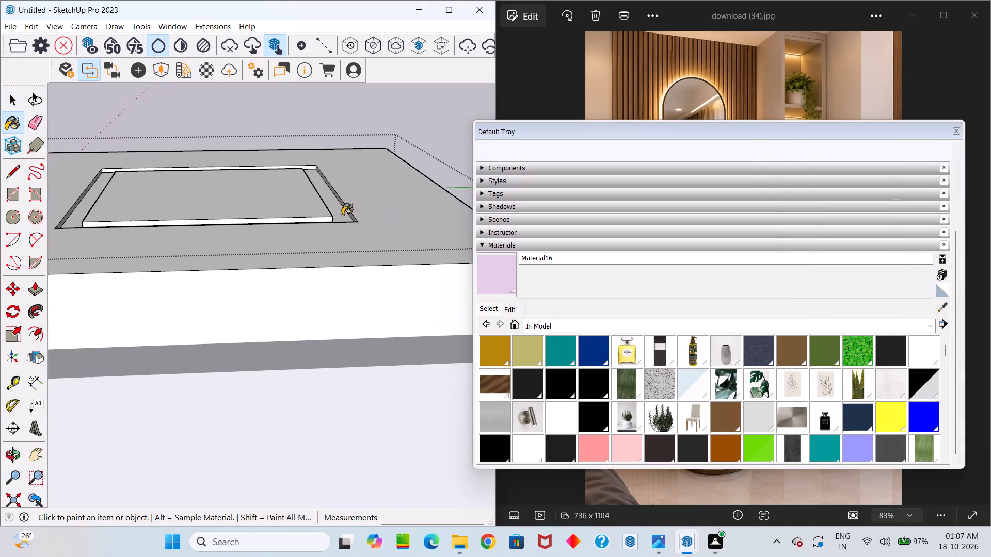
scroll(342, 215, up, 20)
scroll(342, 215, up, 4)
middle_drag(365, 212, 427, 191)
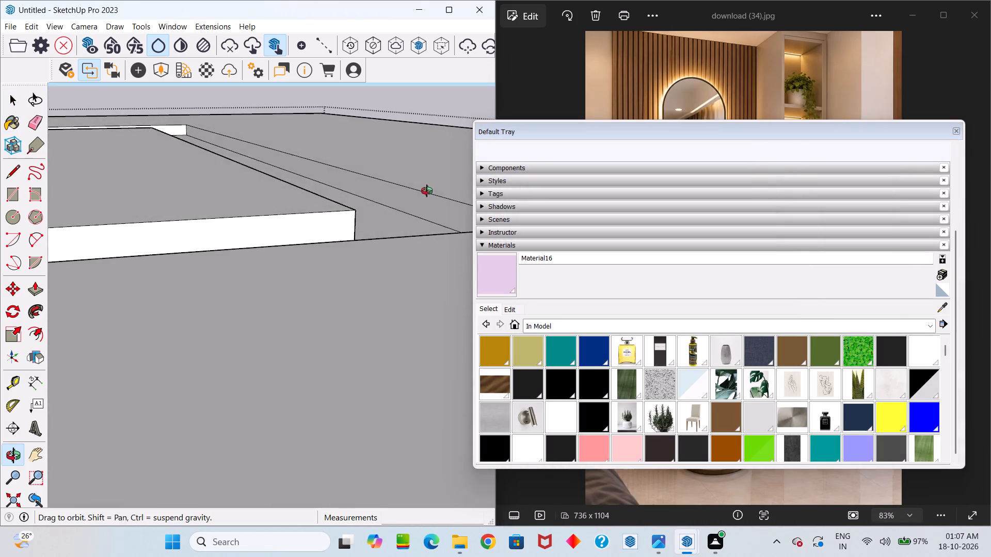
middle_drag(427, 191, 402, 211)
key(space)
click(418, 176)
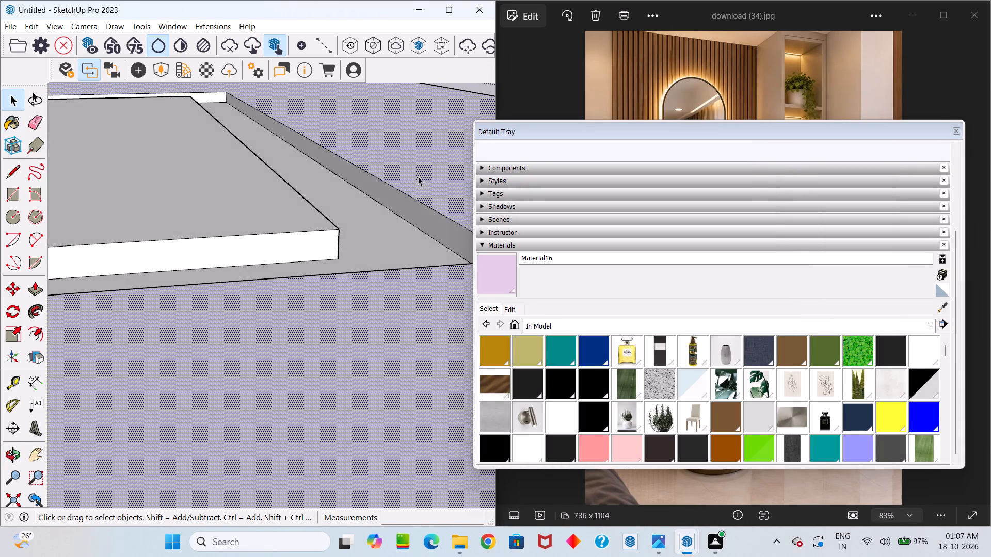
key(p)
click(418, 176)
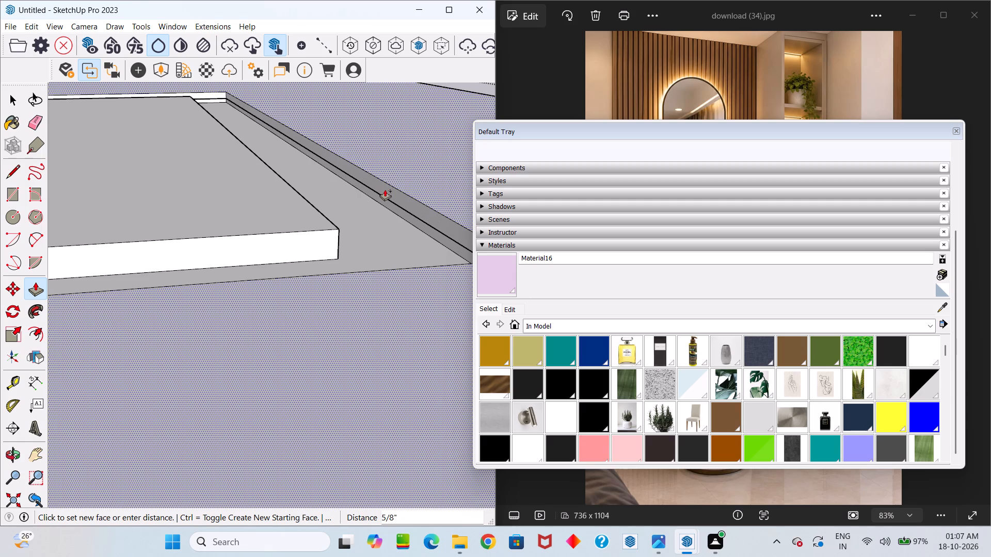
key(1)
key(Return)
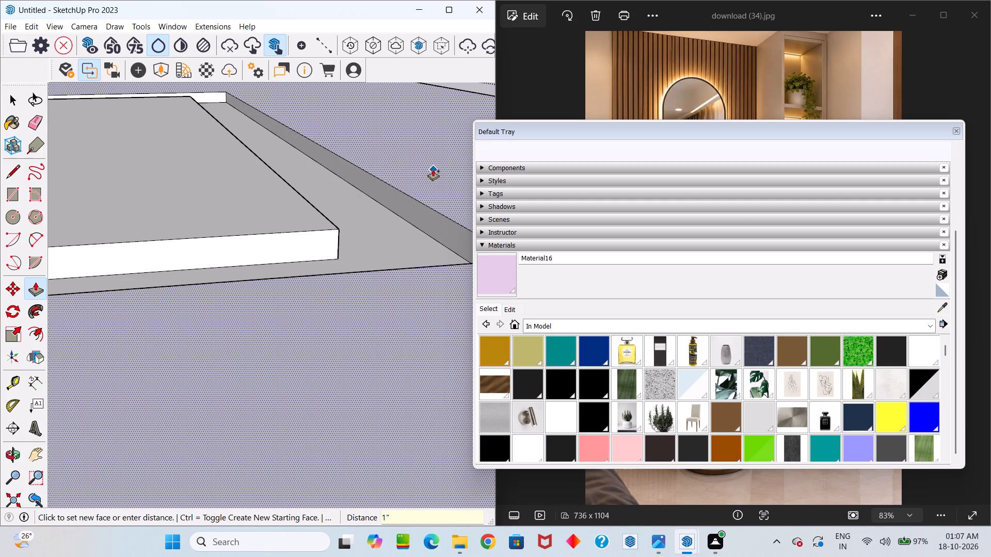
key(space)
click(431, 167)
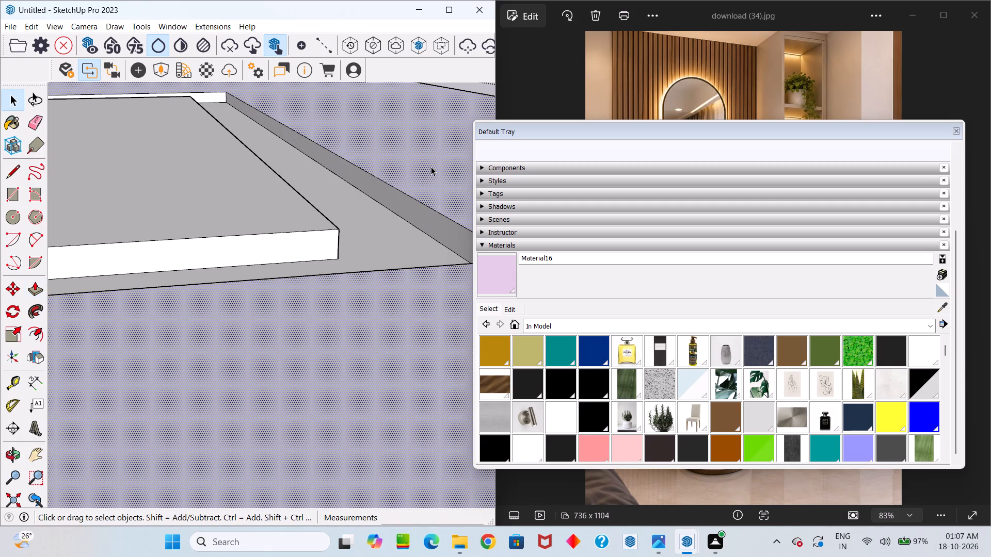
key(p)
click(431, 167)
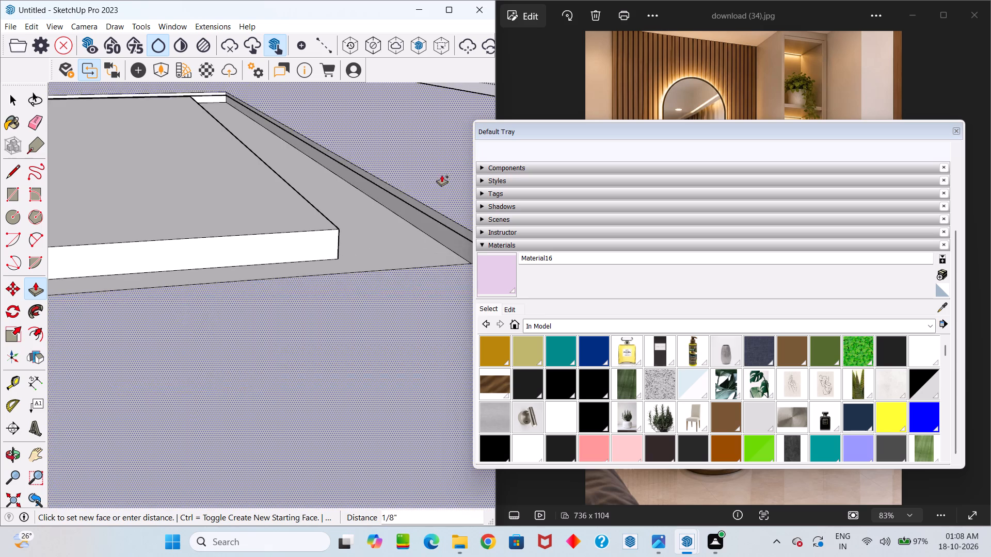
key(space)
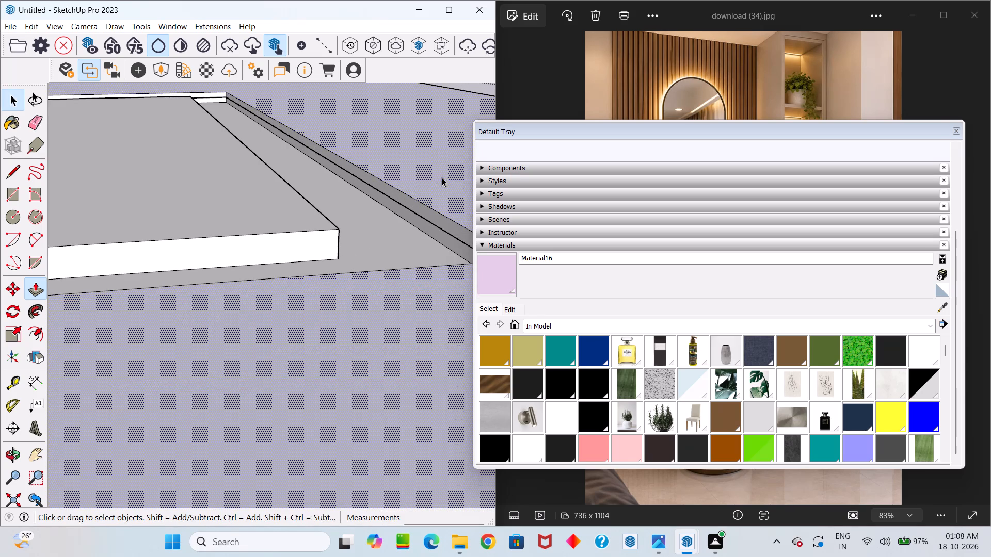
Push/pull the slab's top face 0.5" as a new face, splitting the recess's outer side walls into two strips.
scroll(434, 182, down, 5)
middle_drag(409, 191, 279, 177)
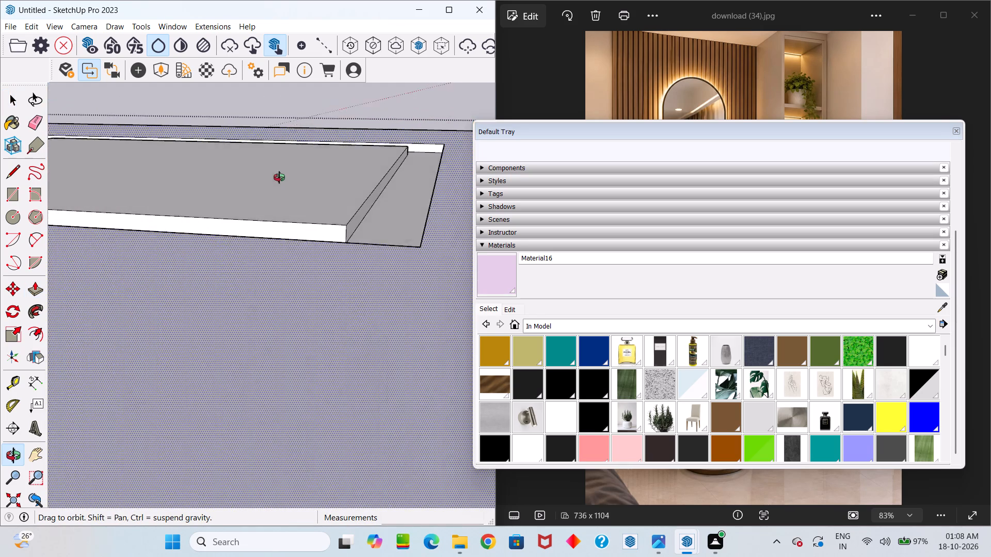
middle_drag(279, 177, 419, 258)
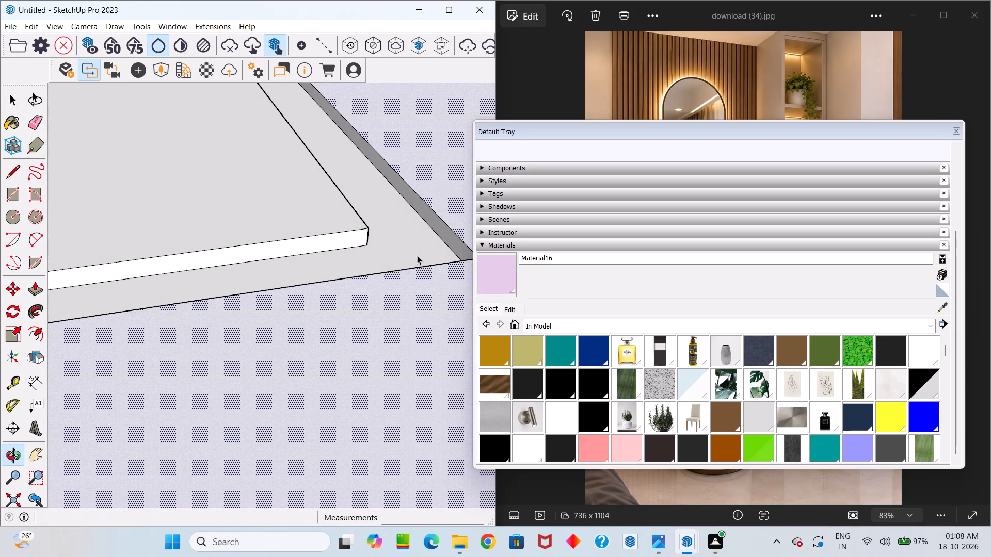
key(p)
click(436, 170)
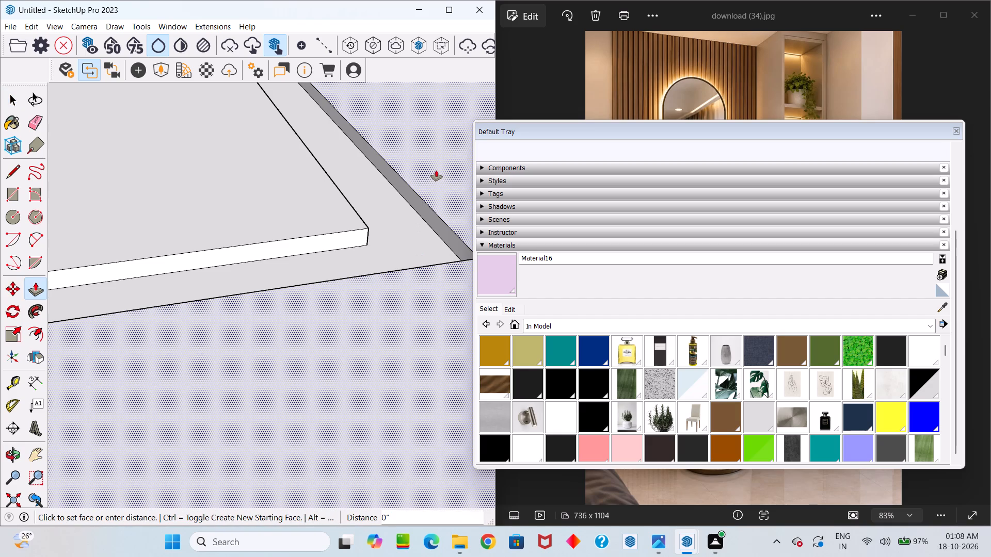
text(0.5)
key(Return)
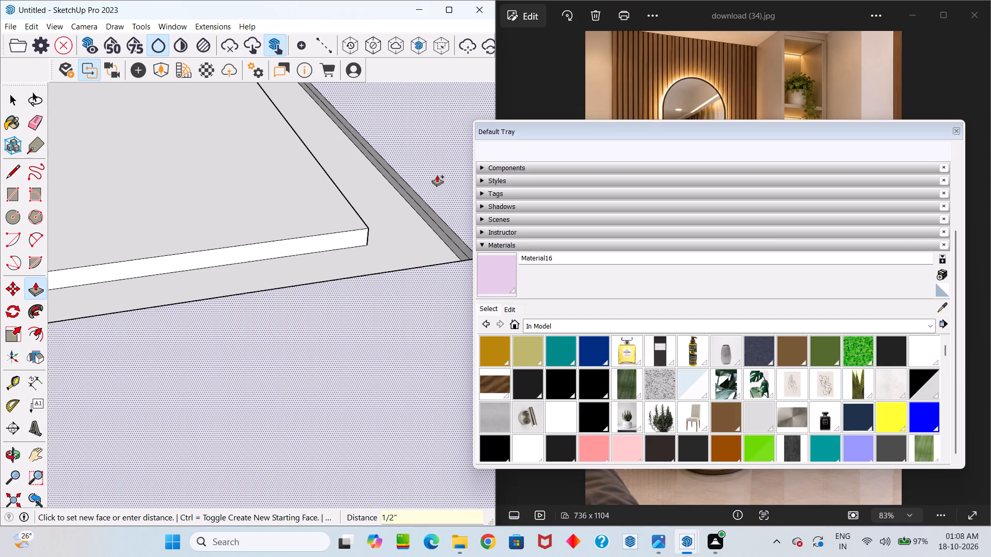
Paint the lower strip of two of the recess's outer side walls with Material16.
key(space)
click(489, 275)
scroll(436, 238, up, 5)
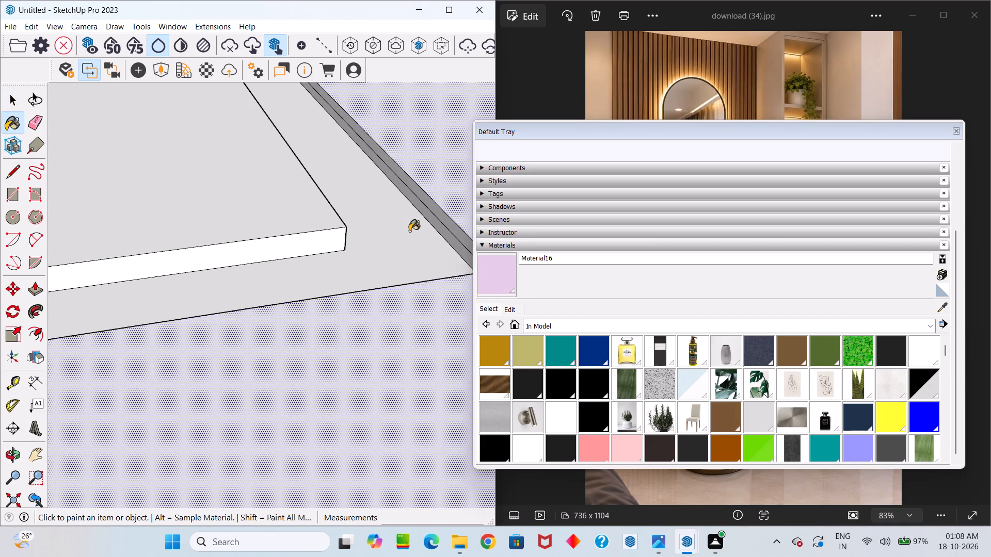
scroll(409, 231, up, 8)
click(433, 197)
scroll(421, 236, down, 7)
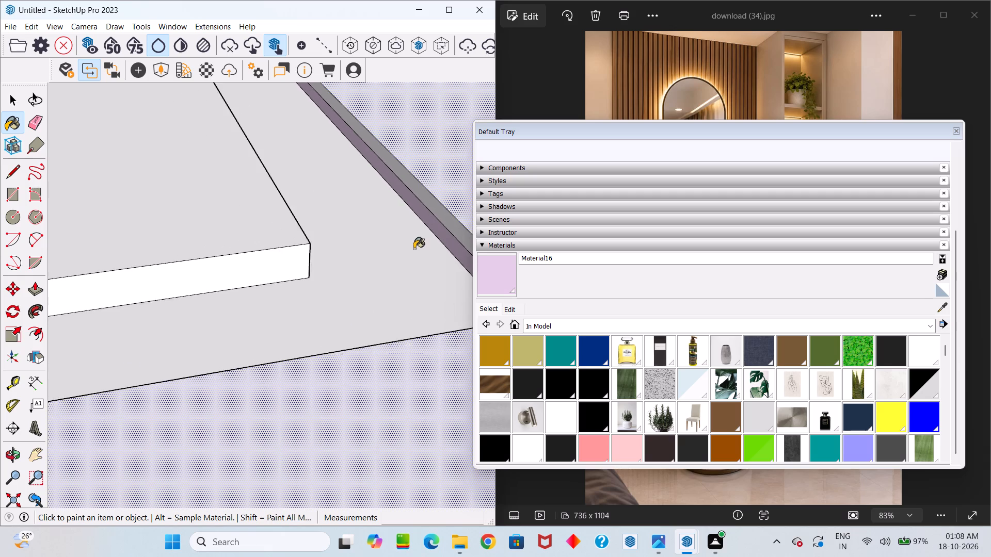
scroll(414, 249, down, 6)
middle_drag(417, 240, 3, 282)
middle_drag(233, 237, 225, 237)
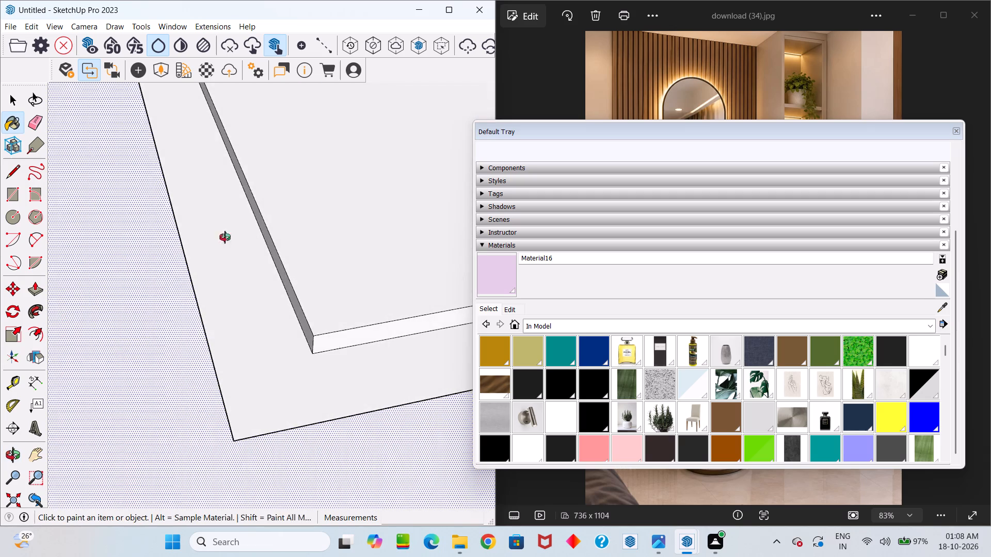
middle_drag(225, 237, 1, 139)
scroll(163, 212, up, 8)
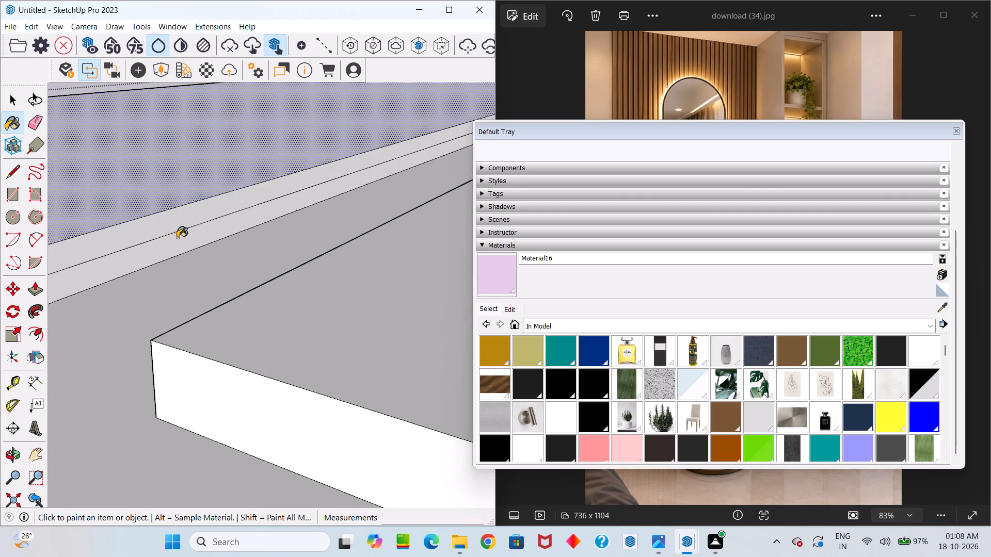
click(177, 238)
Paint the lower strip of the recess's remaining two outer side walls with Material16.
scroll(124, 257, down, 20)
scroll(124, 257, down, 1)
middle_drag(185, 257, 58, 305)
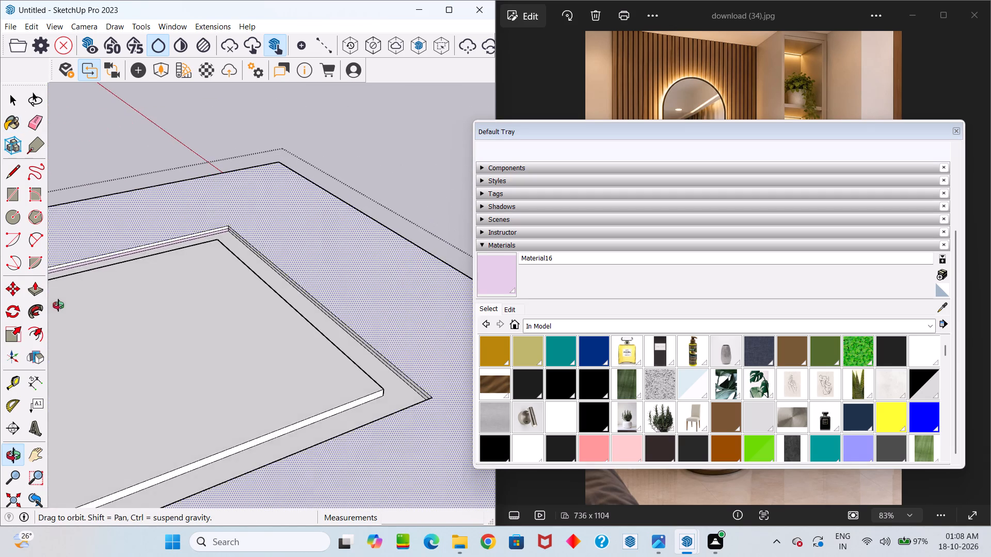
middle_drag(58, 305, 90, 307)
scroll(269, 252, up, 20)
click(301, 255)
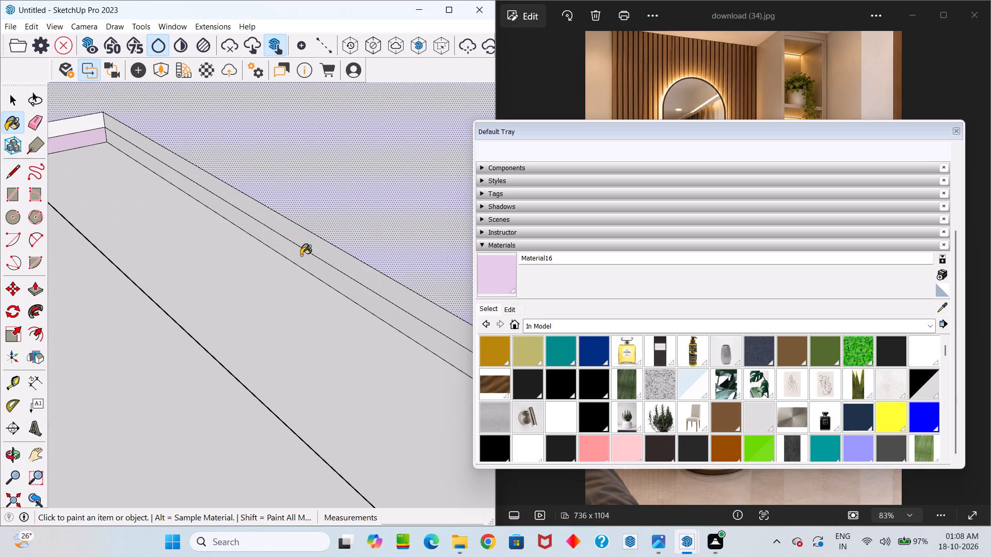
scroll(290, 262, down, 14)
middle_drag(272, 258, 233, 199)
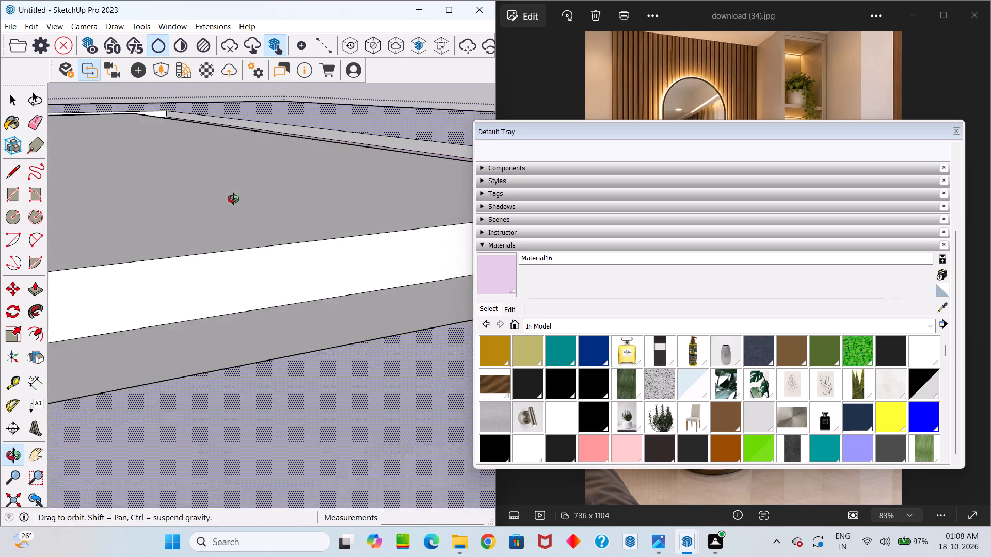
middle_drag(233, 199, 238, 213)
scroll(214, 215, down, 14)
middle_drag(202, 227, 597, 289)
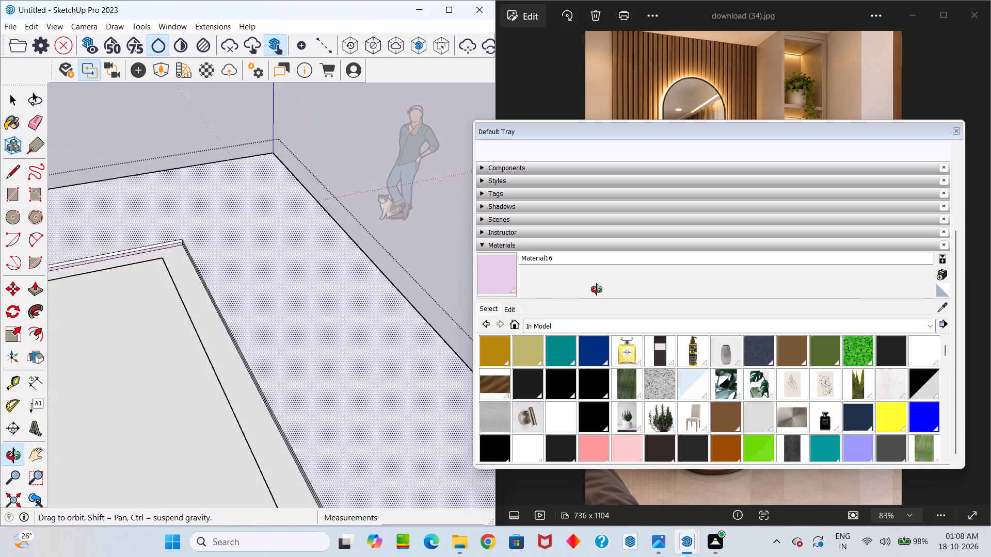
middle_drag(597, 289, 605, 239)
scroll(320, 395, up, 19)
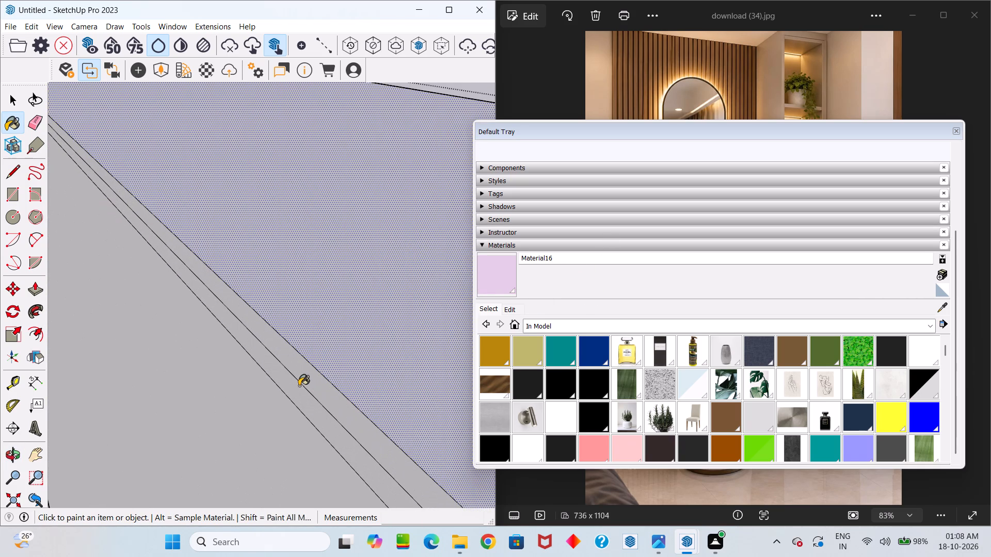
click(294, 392)
Push/pull the lilac strip on one of the recess's outer side walls 1" back under the slab's edge.
scroll(301, 381, down, 18)
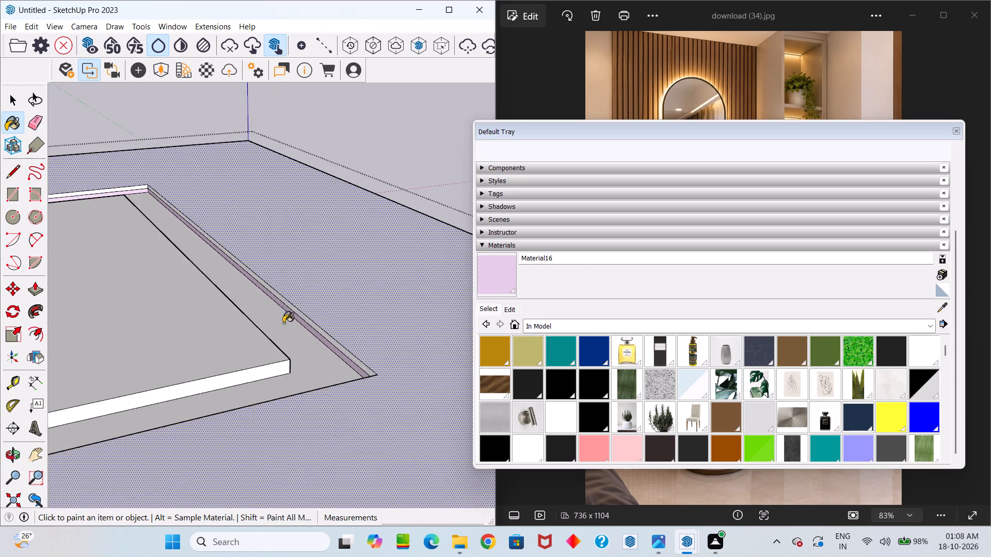
middle_drag(272, 356, 484, 384)
scroll(238, 269, down, 13)
middle_drag(289, 331, 318, 337)
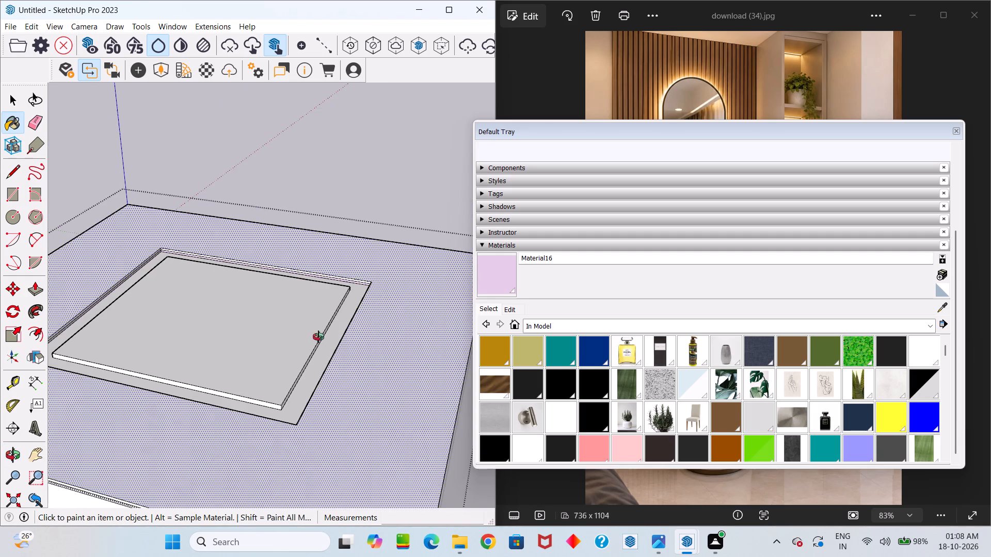
middle_drag(318, 337, 419, 299)
scroll(445, 264, up, 10)
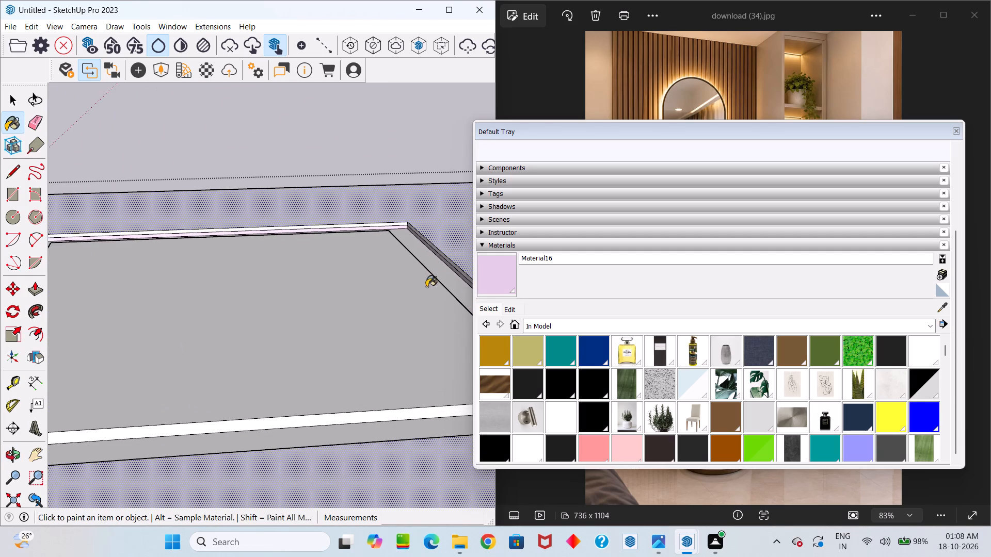
key(space)
scroll(397, 303, down, 13)
middle_drag(314, 278, 0, 191)
drag(294, 265, 0, 191)
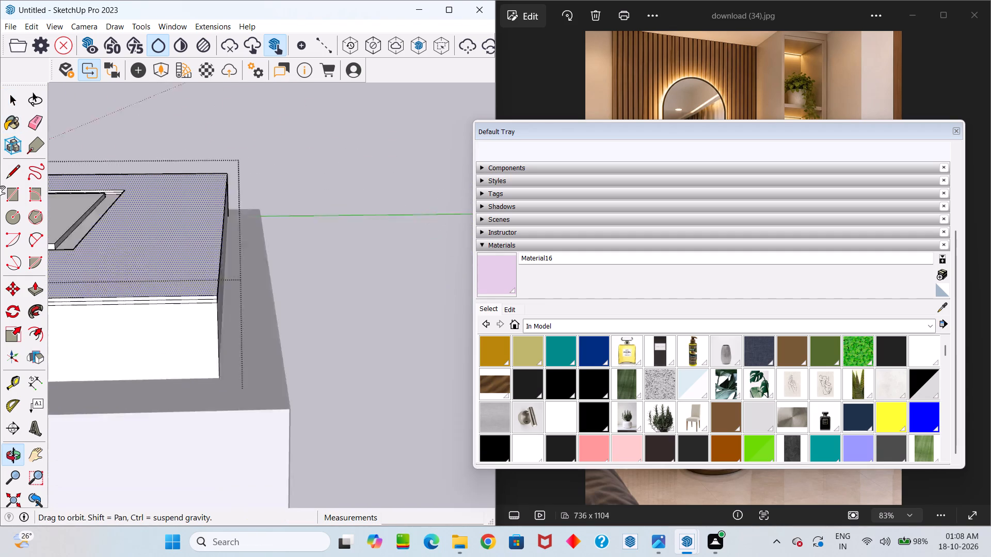
drag(0, 191, 97, 248)
middle_drag(0, 191, 165, 331)
scroll(231, 392, up, 7)
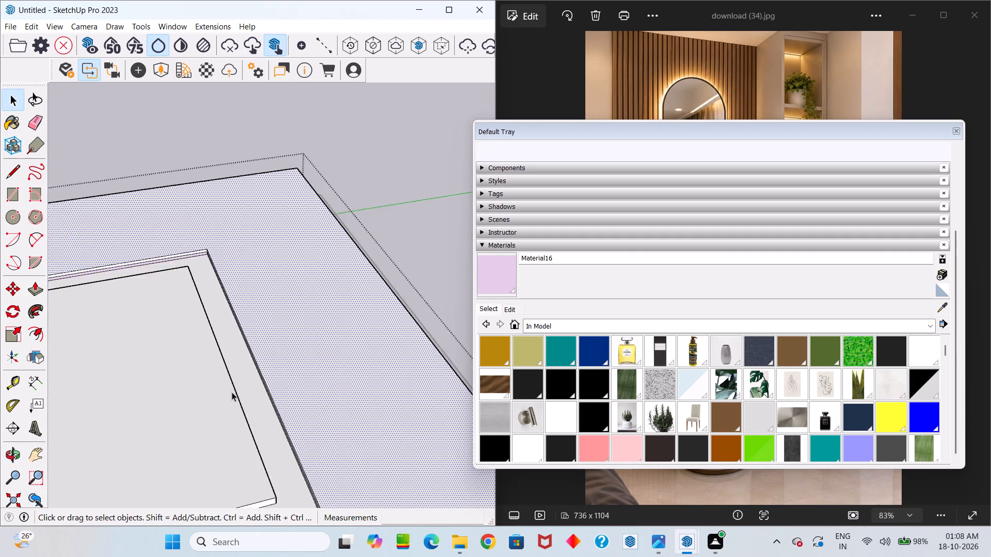
scroll(232, 392, up, 3)
middle_drag(281, 359, 364, 317)
scroll(405, 221, up, 13)
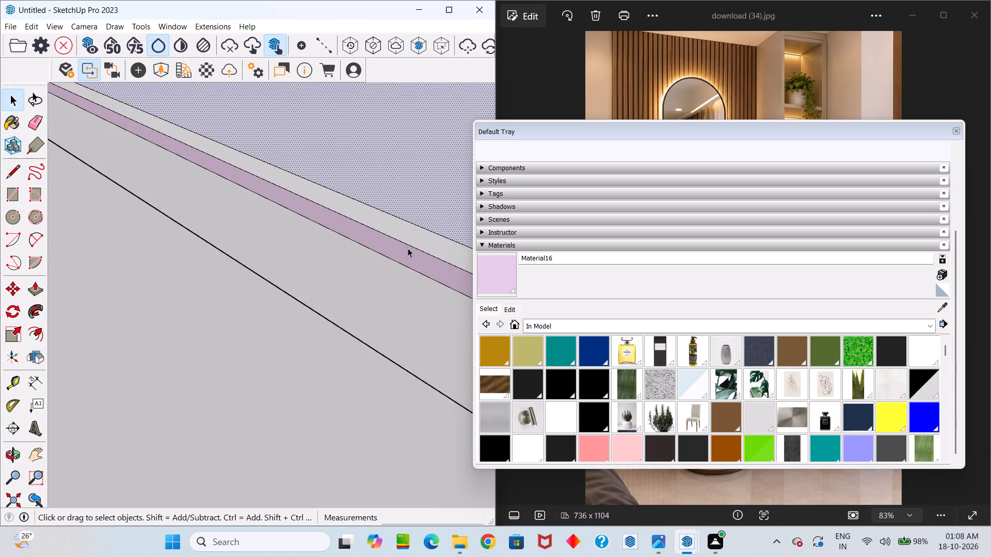
scroll(408, 248, up, 1)
click(408, 254)
key(p)
click(408, 254)
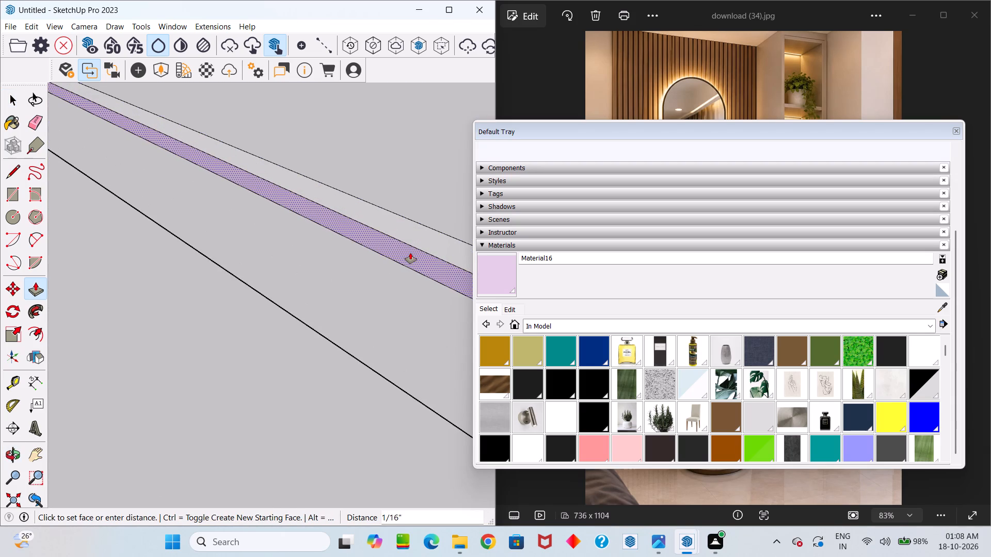
key(1)
key(Return)
Repeat the 1" push/pull on the lilac strip of another outer side wall of the recess.
scroll(416, 245, down, 2)
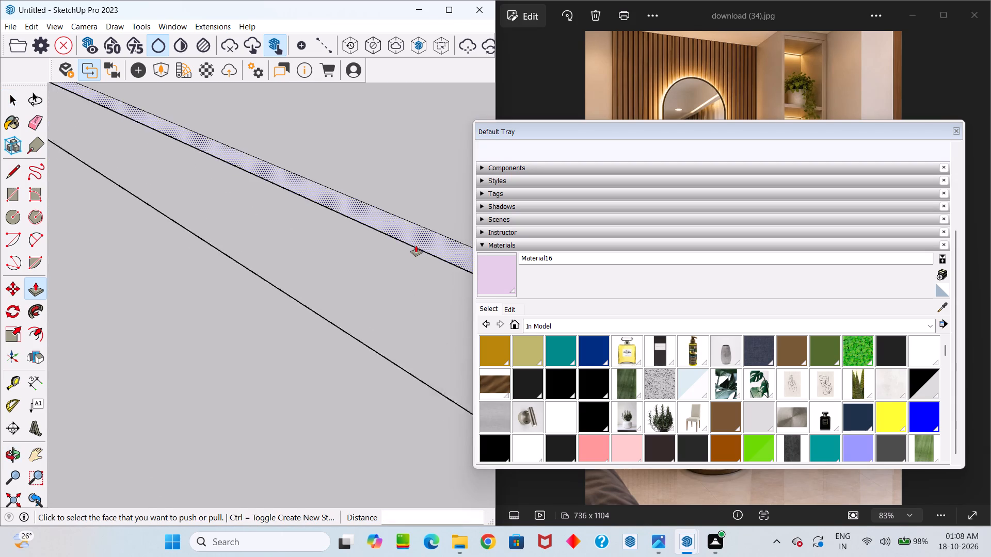
scroll(416, 245, down, 12)
middle_drag(374, 248, 127, 316)
scroll(126, 300, down, 1)
middle_drag(127, 286, 189, 238)
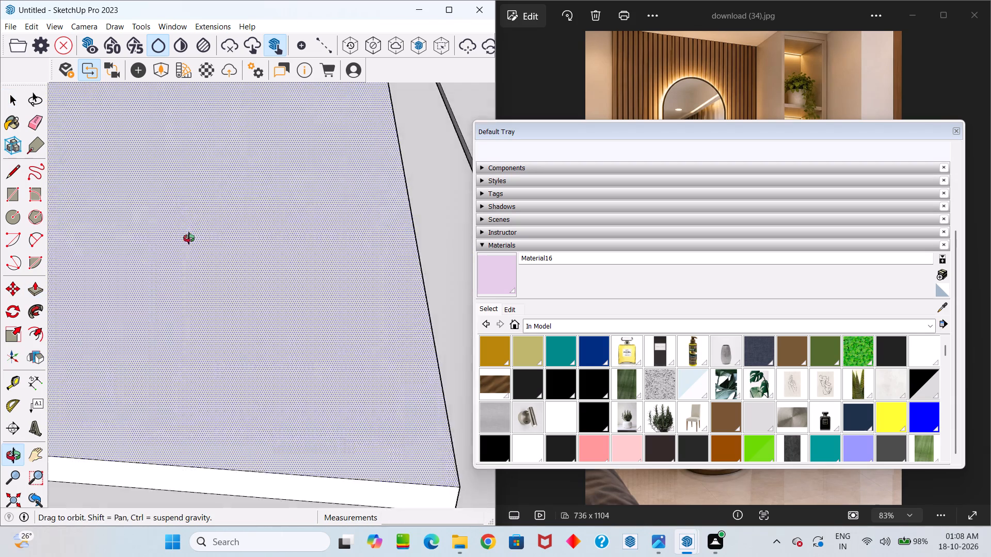
middle_drag(189, 238, 191, 301)
scroll(202, 273, down, 7)
scroll(294, 160, up, 20)
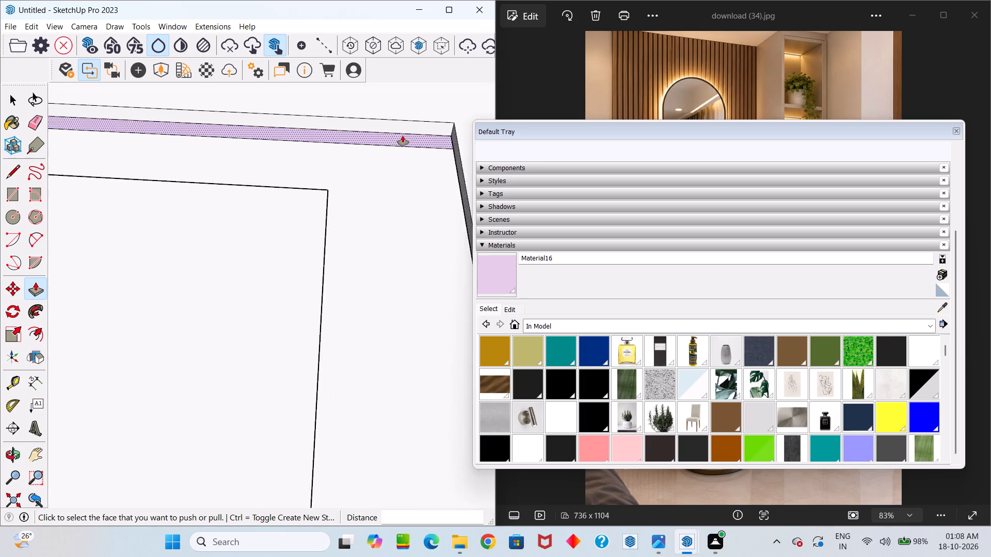
scroll(403, 136, up, 2)
double_click(405, 138)
Repeat the 1" push/pull on the lilac strip of the recess's third outer side wall.
scroll(410, 129, down, 20)
scroll(410, 129, down, 11)
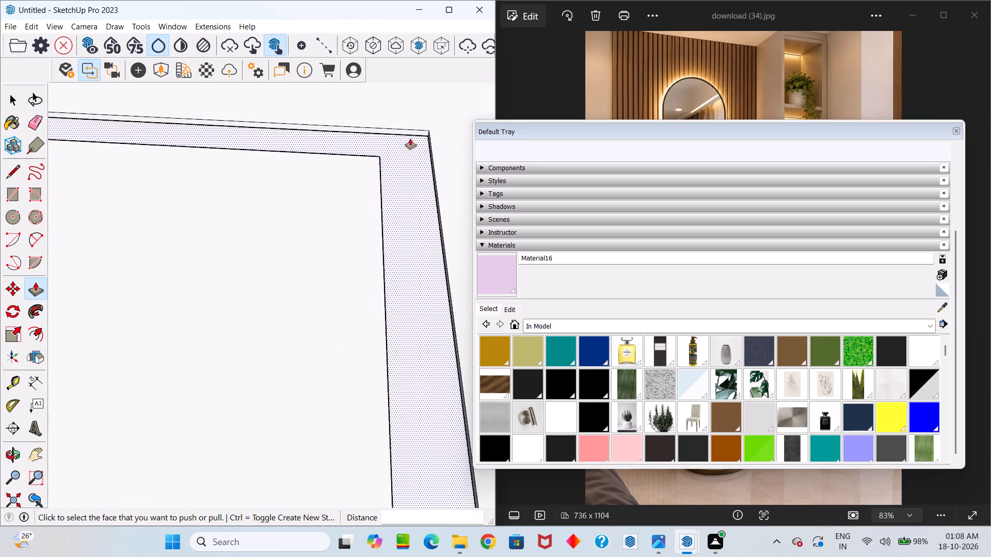
scroll(410, 139, down, 19)
scroll(412, 140, down, 6)
middle_drag(398, 213, 226, 301)
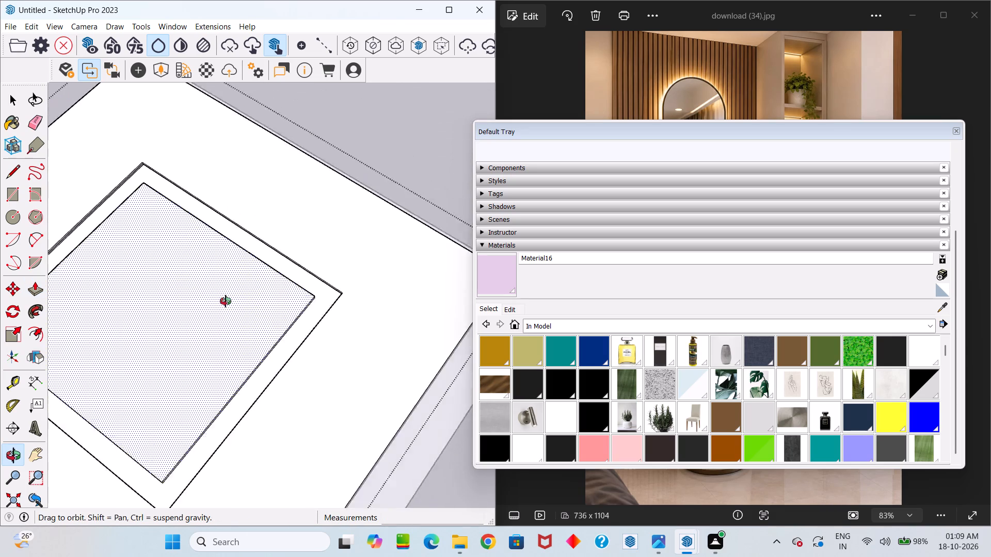
middle_drag(226, 301, 197, 251)
middle_drag(182, 248, 330, 312)
drag(214, 243, 370, 256)
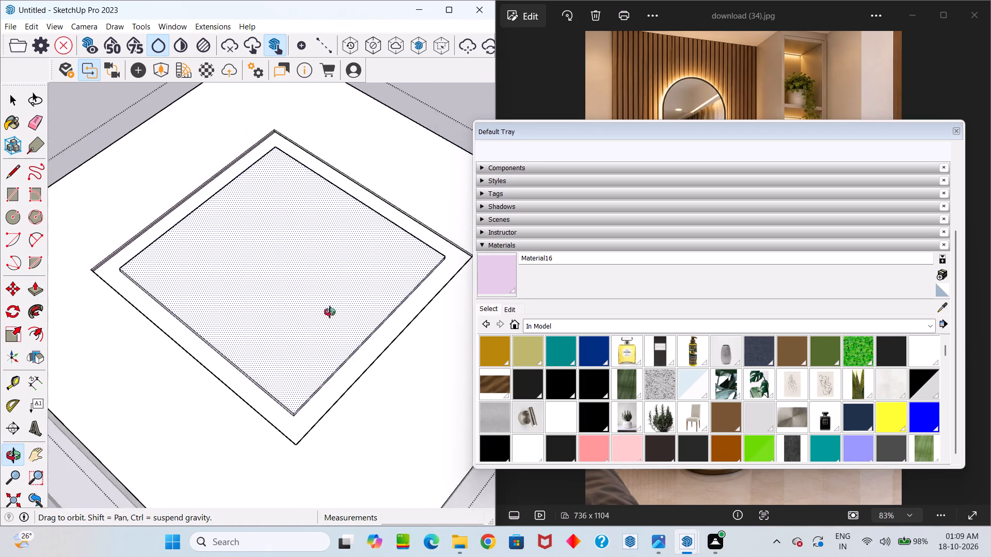
middle_drag(330, 312, 232, 207)
scroll(185, 106, up, 20)
scroll(185, 106, up, 9)
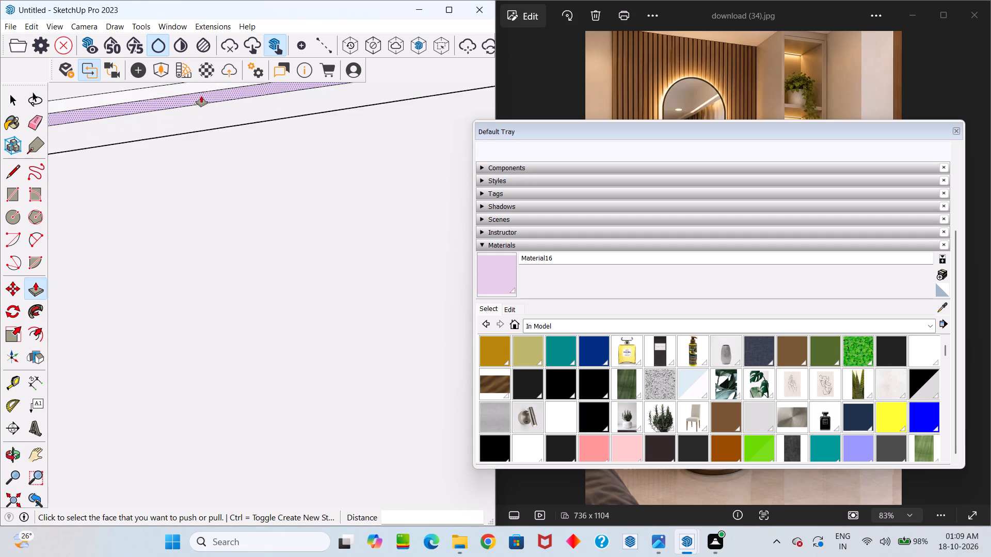
scroll(201, 96, up, 3)
double_click(203, 94)
Repeat the 1" push/pull on the lilac strip of the recess's fourth outer side wall.
scroll(204, 140, down, 20)
scroll(204, 140, down, 8)
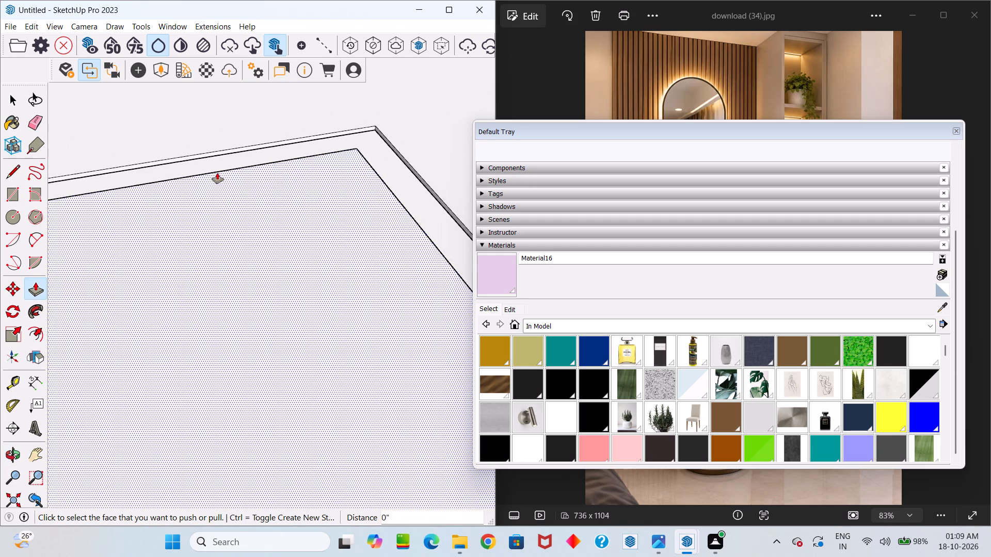
scroll(217, 173, down, 13)
middle_drag(234, 198, 82, 126)
scroll(71, 109, up, 2)
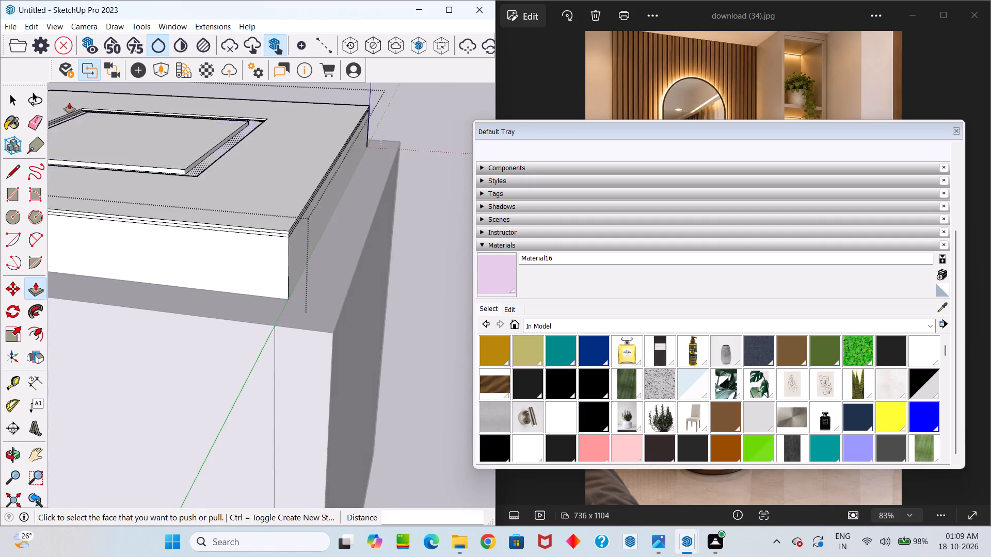
scroll(69, 103, up, 20)
scroll(69, 103, up, 7)
double_click(92, 113)
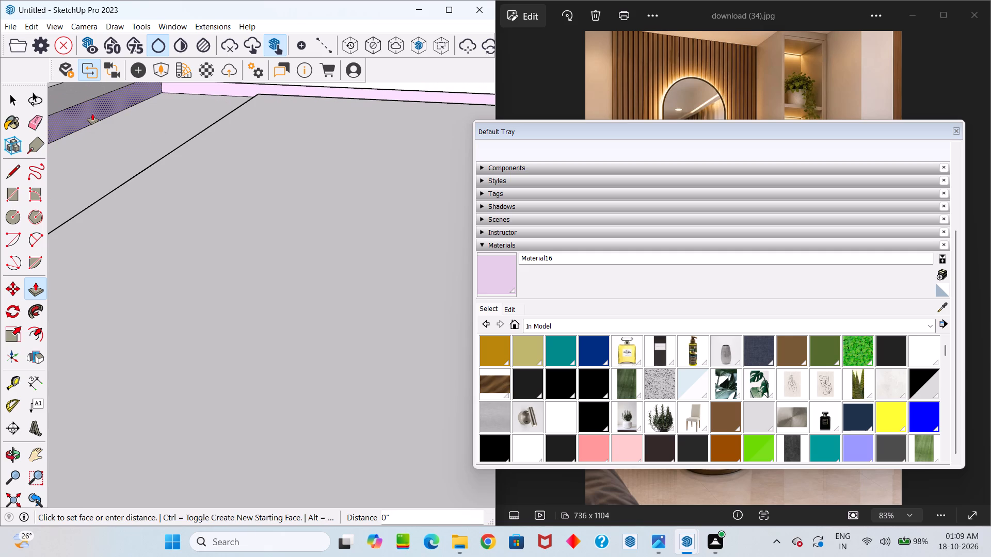
scroll(97, 126, down, 8)
key(space)
Check the recess's lilac channel at its corner and close the ceiling slab group.
scroll(235, 164, down, 3)
scroll(212, 136, up, 6)
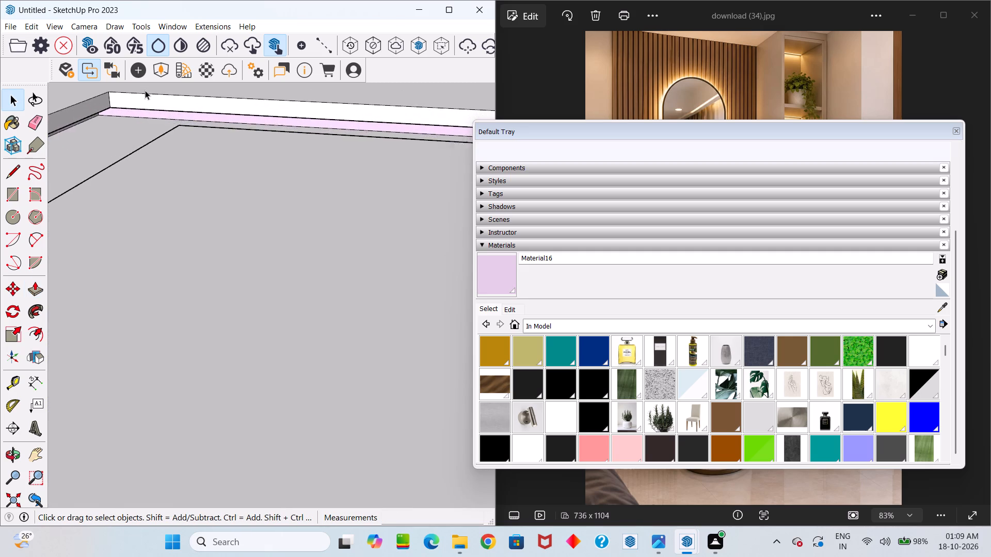
scroll(145, 90, up, 3)
middle_drag(147, 111, 130, 125)
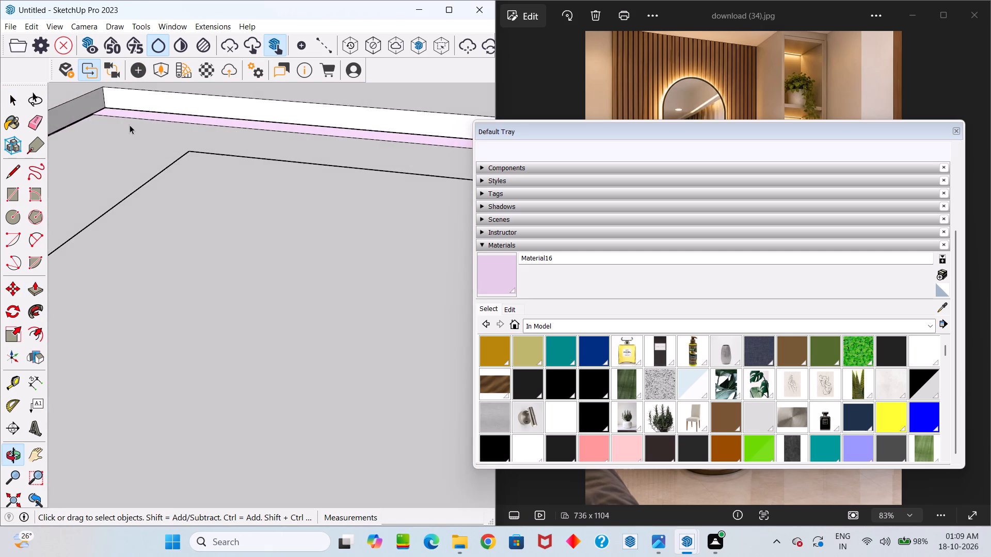
middle_drag(130, 125, 133, 125)
scroll(129, 124, down, 20)
scroll(129, 124, down, 20)
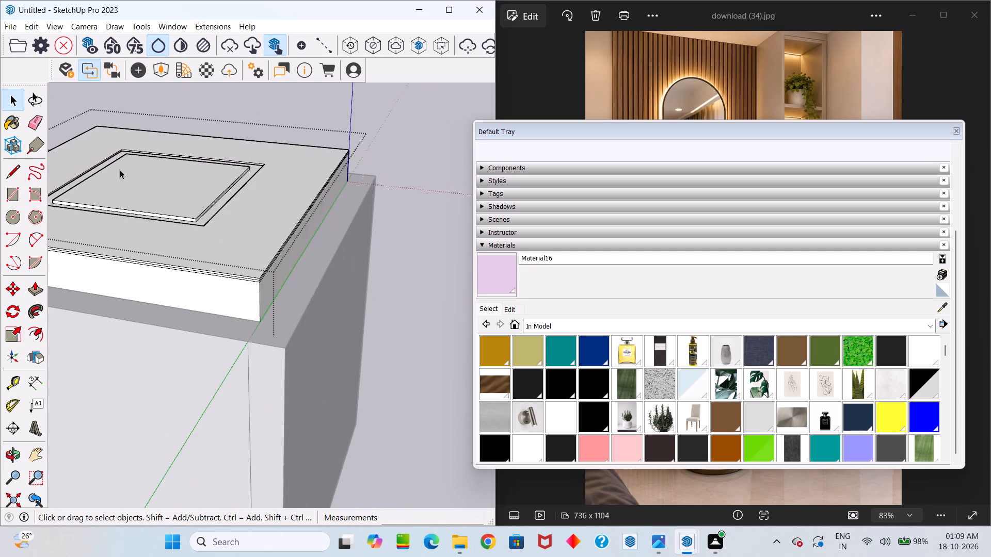
scroll(125, 163, down, 15)
middle_drag(213, 178, 276, 253)
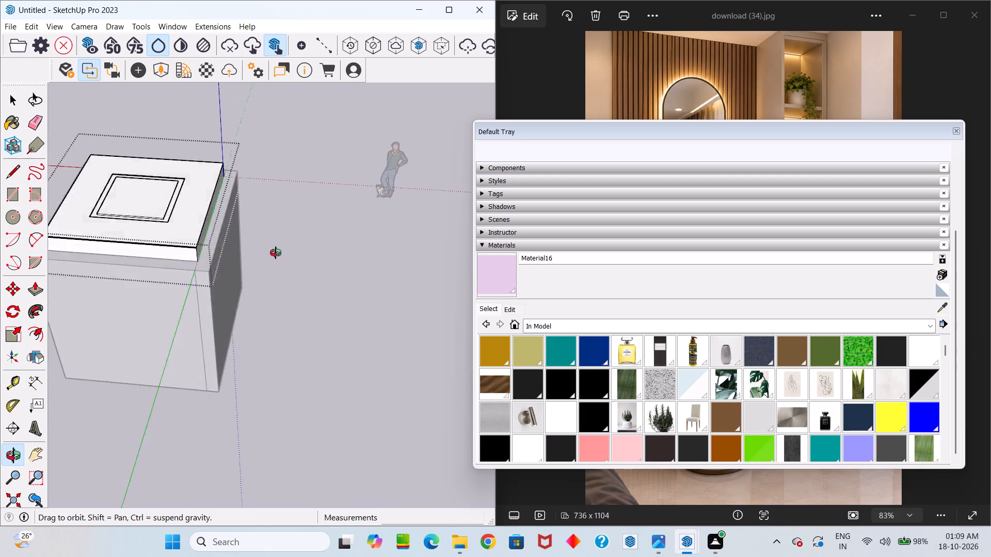
middle_drag(276, 253, 282, 259)
click(316, 233)
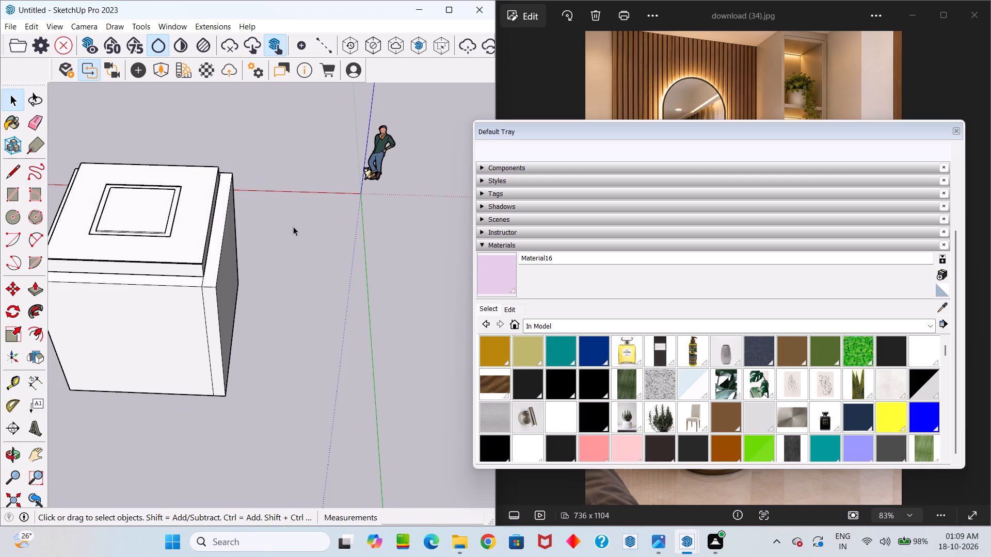
Flip the ceiling slab vertically with the Flip tool so its recess faces down into the room.
click(185, 212)
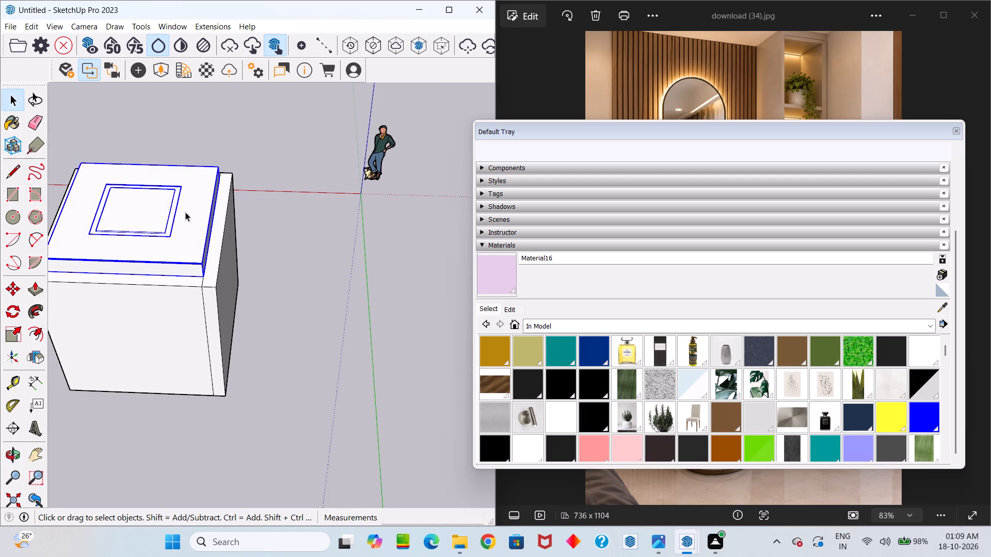
double_click(200, 204)
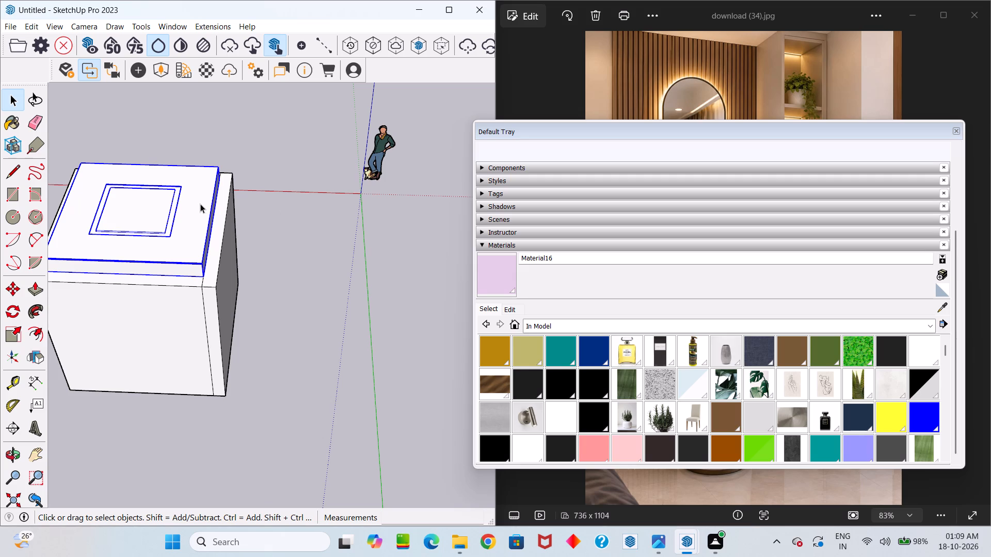
click(282, 179)
click(195, 206)
click(37, 360)
click(214, 248)
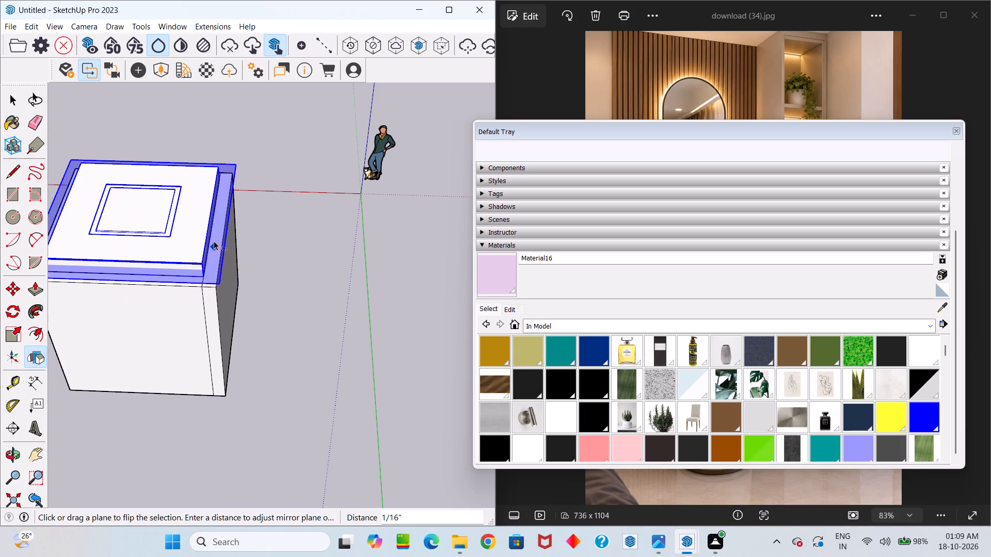
key(space)
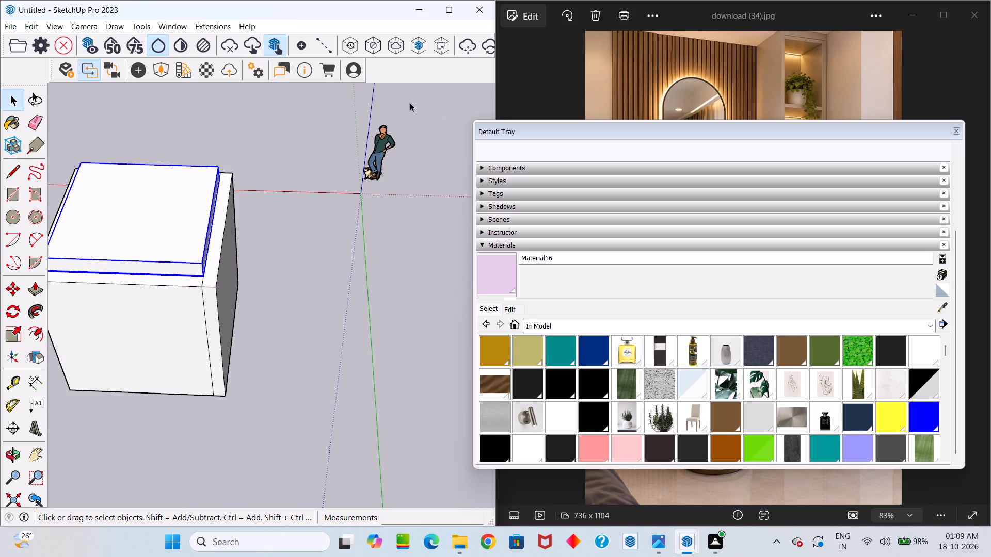
Move the flipped ceiling slab down about 1' 1/8" so its corner meets the top inner corner of the room walls.
key(m)
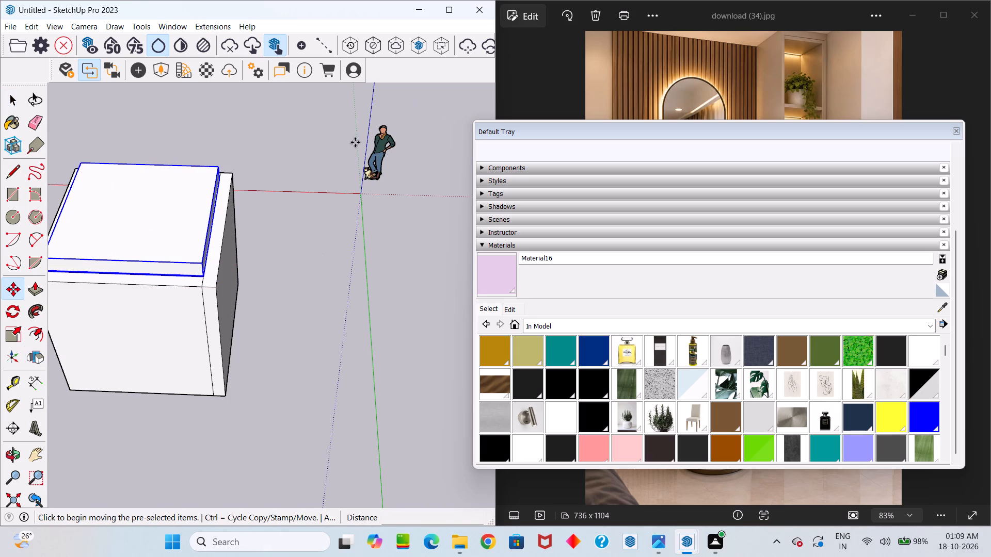
scroll(355, 142, up, 5)
scroll(185, 275, up, 4)
click(149, 288)
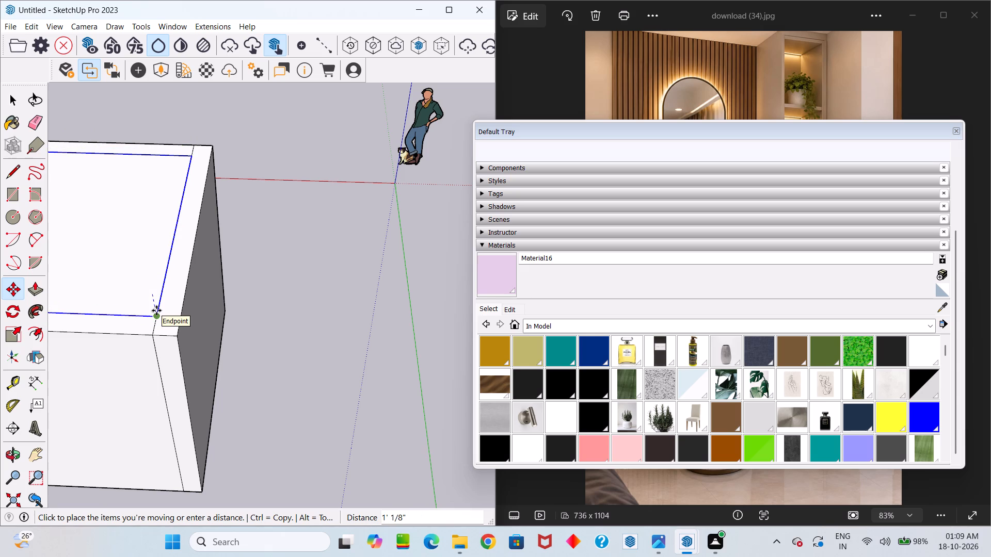
click(156, 310)
key(space)
scroll(170, 300, right, 4)
click(306, 228)
Start the Enscape render of the room with its ceiling in place.
scroll(340, 173, down, 3)
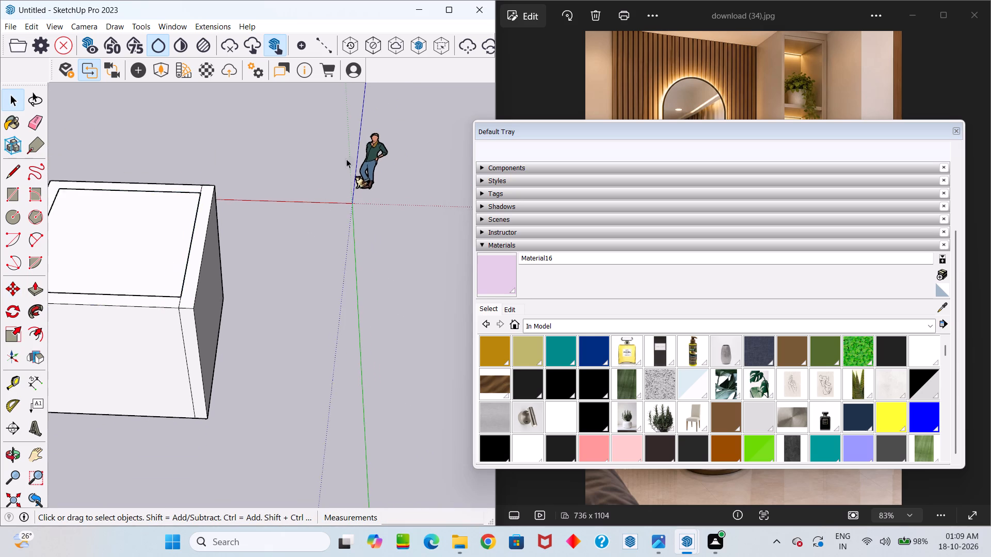
scroll(346, 159, down, 12)
middle_drag(269, 162, 488, 91)
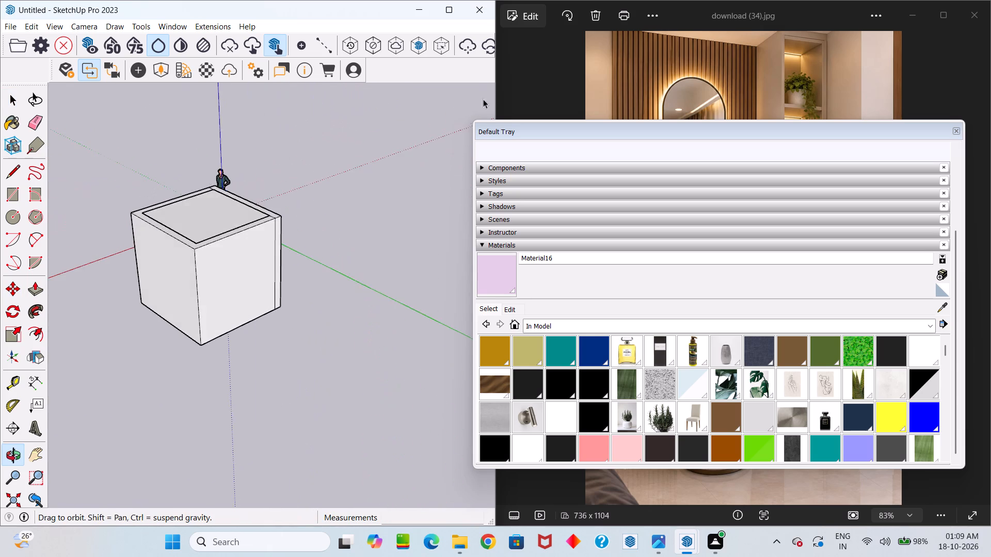
scroll(226, 276, down, 7)
click(67, 63)
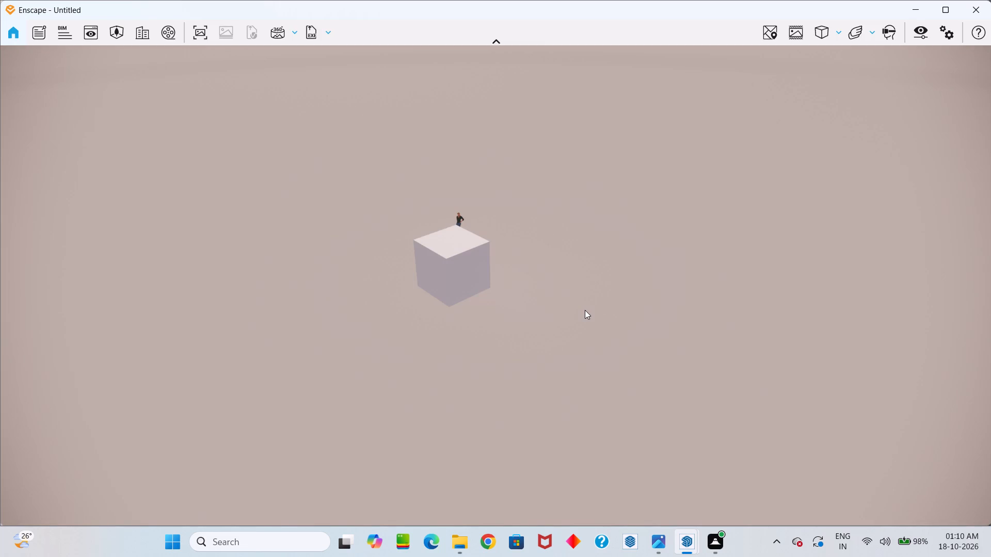
Fly into the closed room in Enscape and examine the wall shelves and interior lighting.
scroll(458, 285, up, 20)
scroll(458, 285, up, 6)
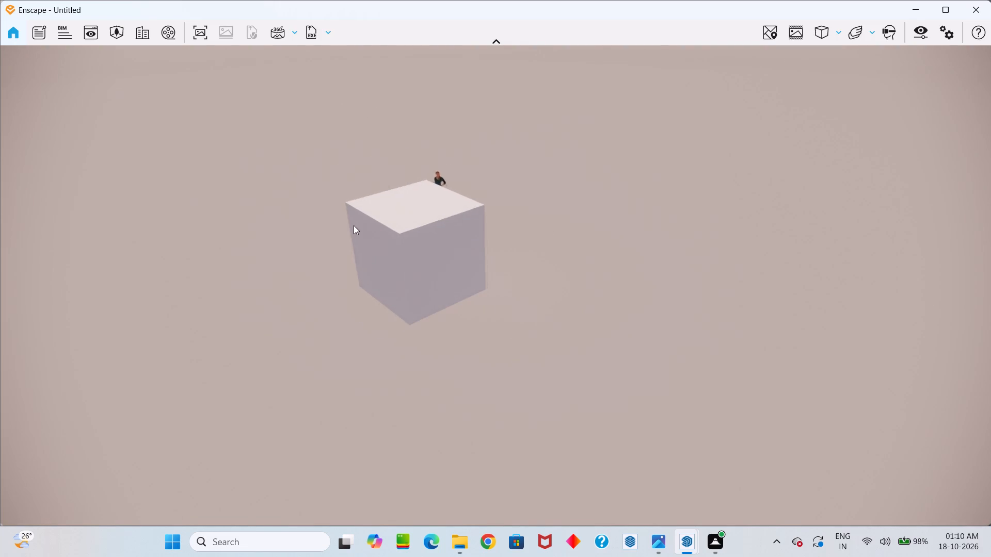
scroll(354, 225, up, 10)
middle_drag(335, 236, 323, 230)
middle_drag(311, 230, 800, 474)
scroll(327, 244, up, 11)
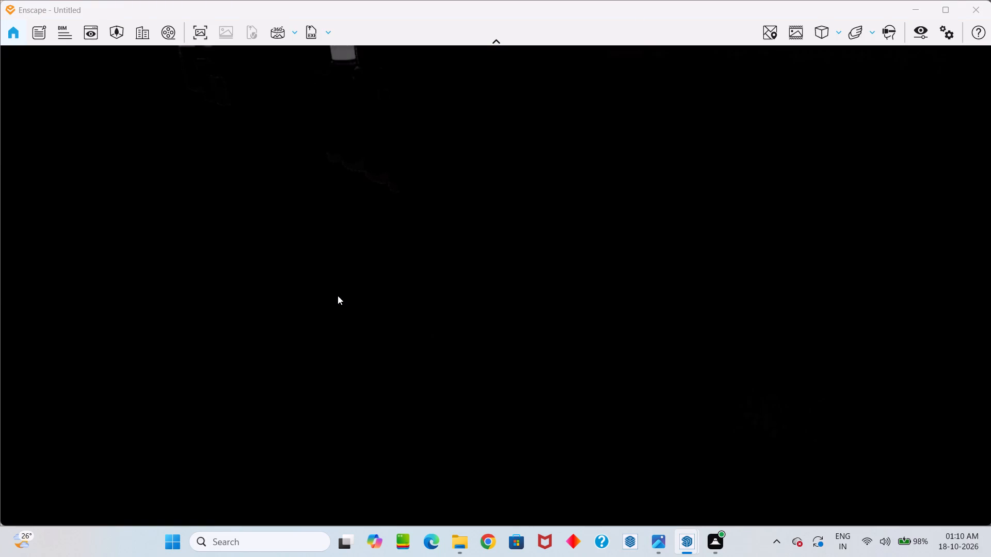
right_drag(569, 306, 429, 337)
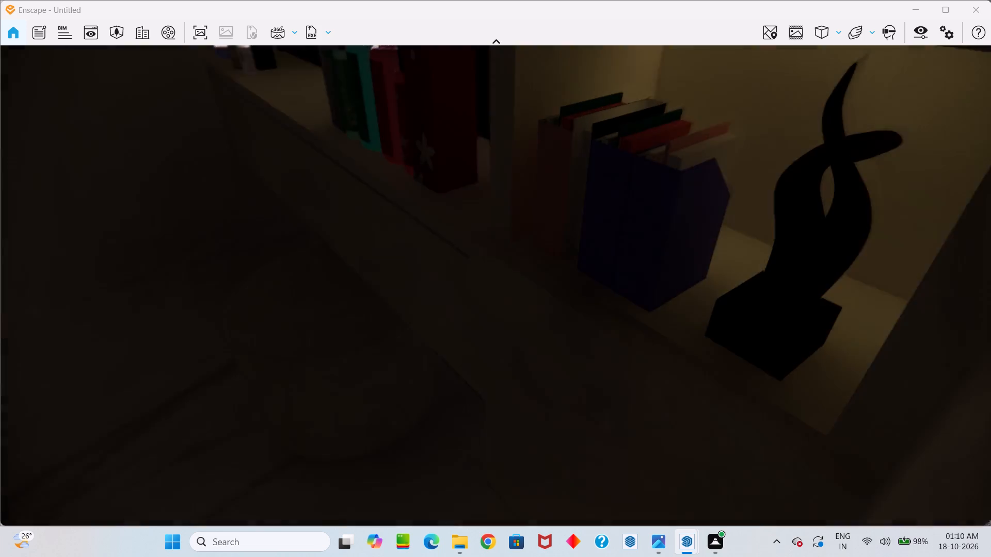
right_drag(429, 337, 399, 345)
scroll(525, 296, down, 1)
scroll(541, 319, up, 1)
right_drag(498, 332, 497, 287)
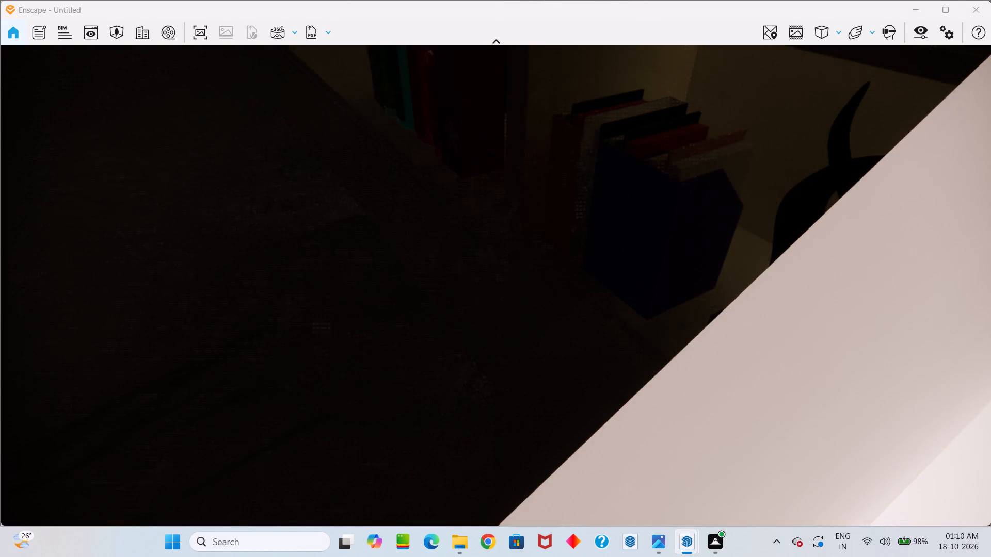
right_drag(497, 287, 875, 45)
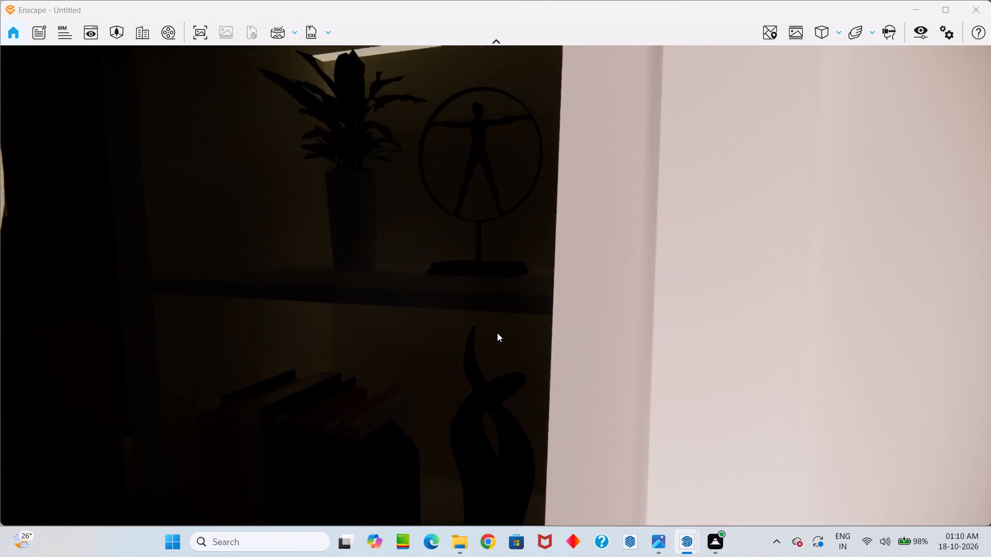
scroll(497, 333, down, 1)
scroll(488, 347, up, 3)
scroll(474, 362, down, 9)
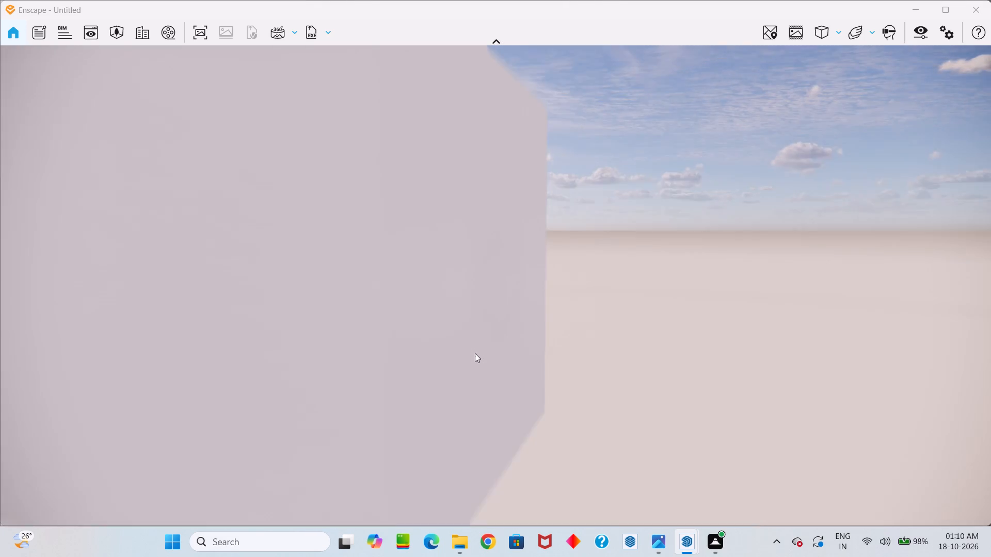
scroll(434, 346, down, 12)
Re-enter the room in Enscape and examine the stool, vanity counter, mirror and lit shelves under the new ceiling.
right_drag(406, 306, 698, 381)
scroll(411, 308, up, 3)
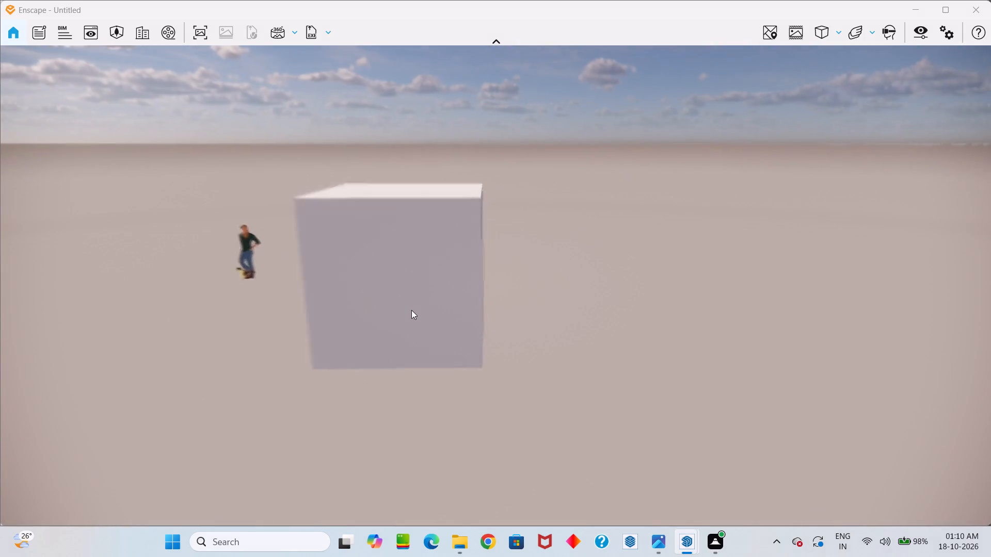
scroll(411, 310, up, 9)
middle_drag(308, 281, 616, 283)
middle_drag(309, 272, 309, 265)
middle_drag(310, 260, 312, 245)
middle_drag(322, 225, 526, 274)
scroll(348, 232, up, 6)
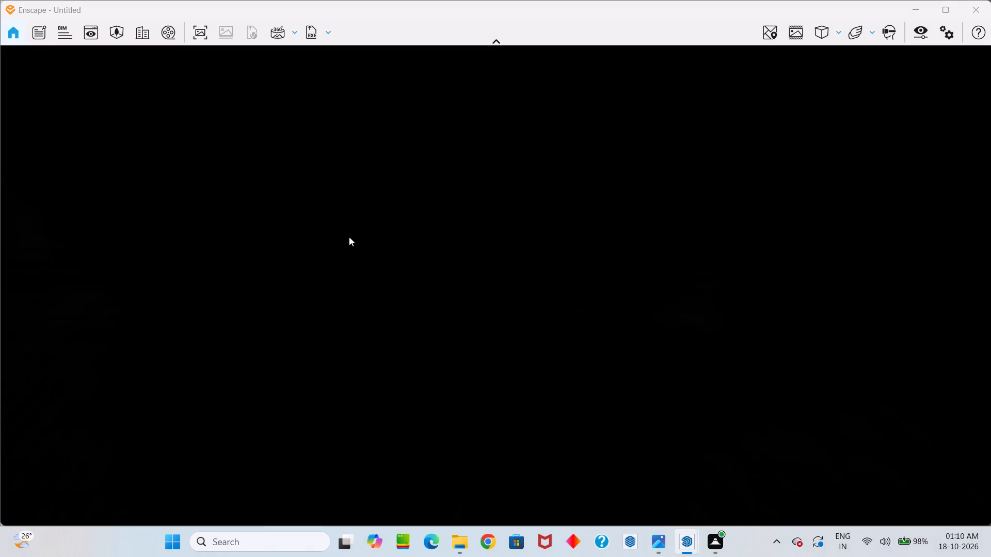
middle_drag(366, 249, 478, 277)
middle_drag(478, 277, 478, 282)
scroll(350, 271, down, 1)
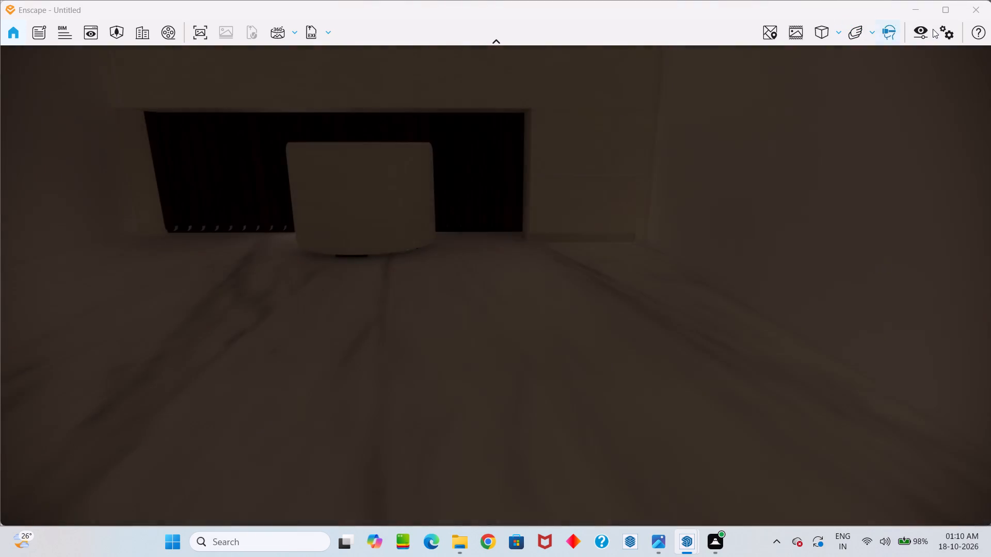
scroll(378, 433, down, 1)
scroll(391, 414, up, 1)
right_drag(438, 339, 439, 398)
scroll(441, 303, up, 1)
middle_drag(441, 303, 503, 429)
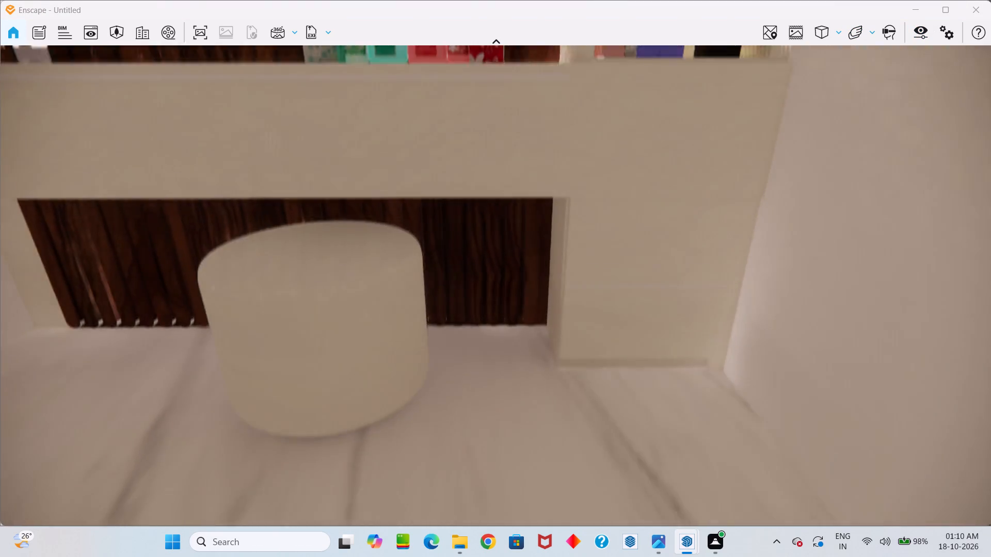
middle_drag(503, 429, 513, 473)
right_drag(513, 264, 515, 198)
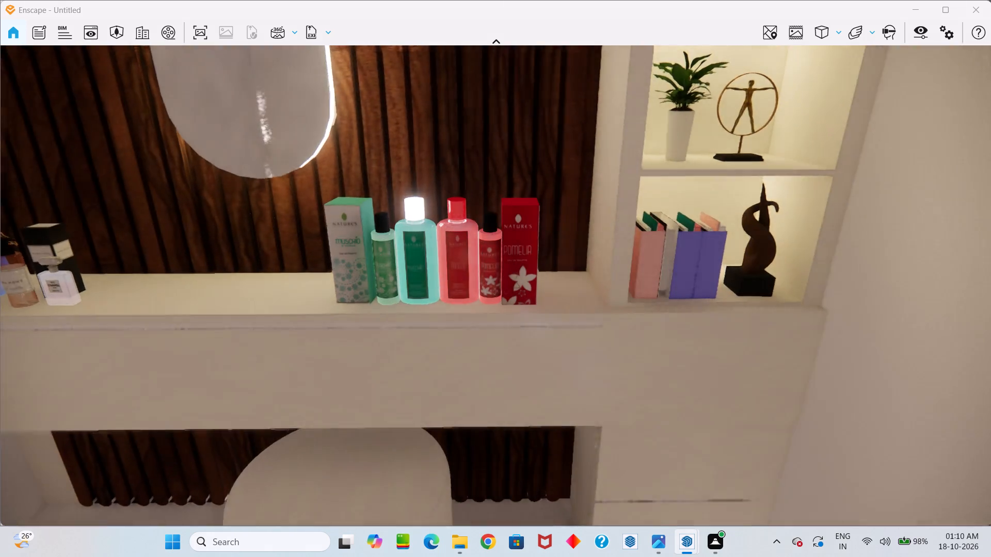
right_drag(515, 198, 515, 161)
middle_drag(505, 245, 499, 342)
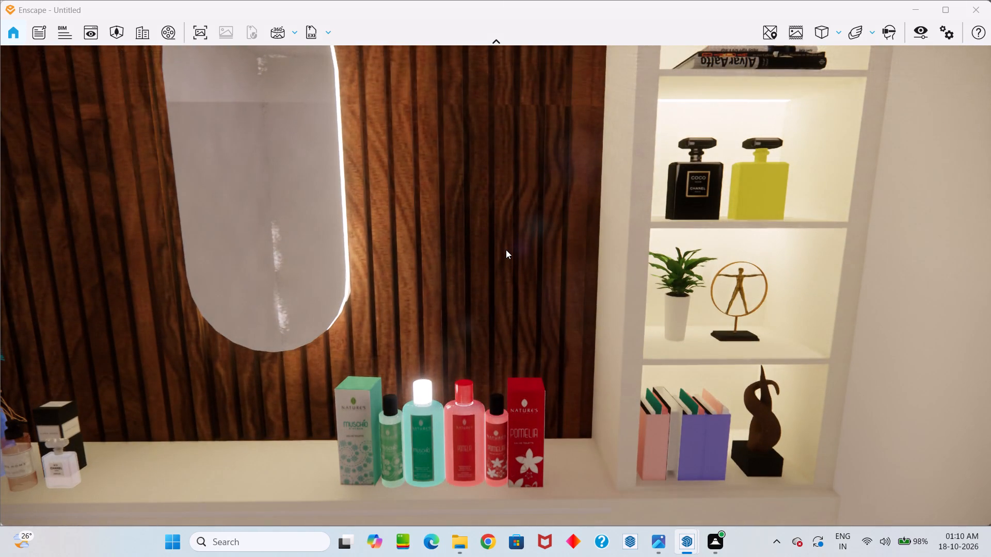
Return to SketchUp and review the self-illumination settings of the lilac Material16 in the Enscape material editor.
click(919, 7)
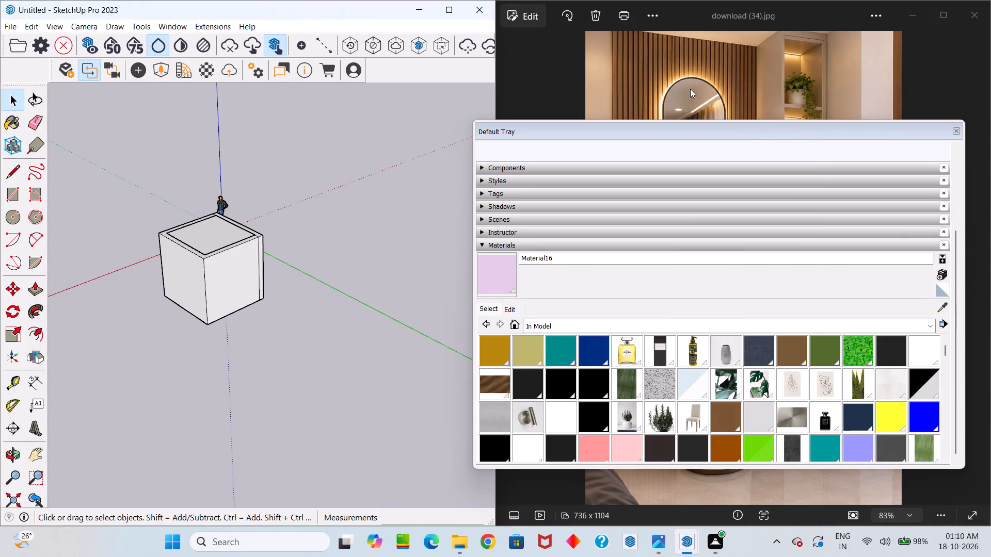
click(204, 68)
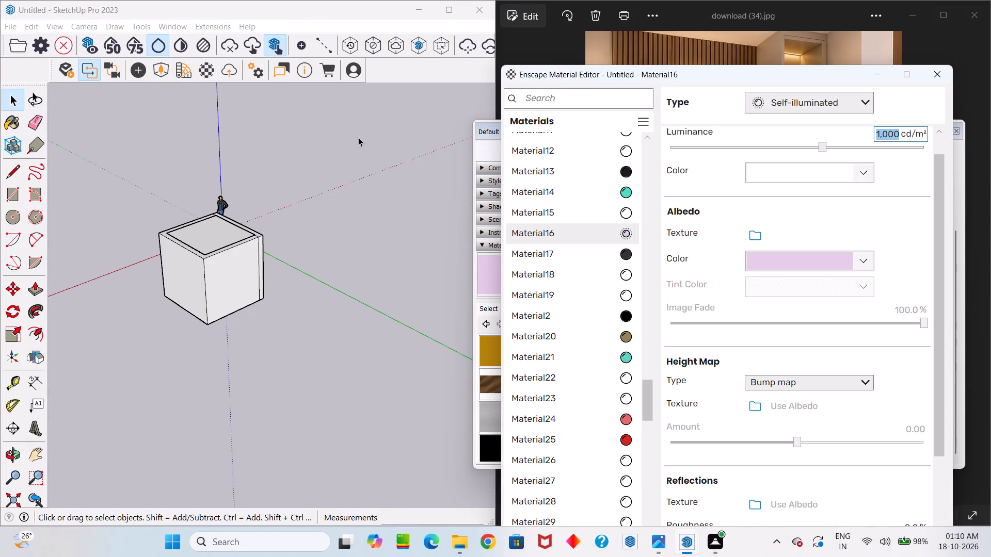
scroll(844, 230, up, 17)
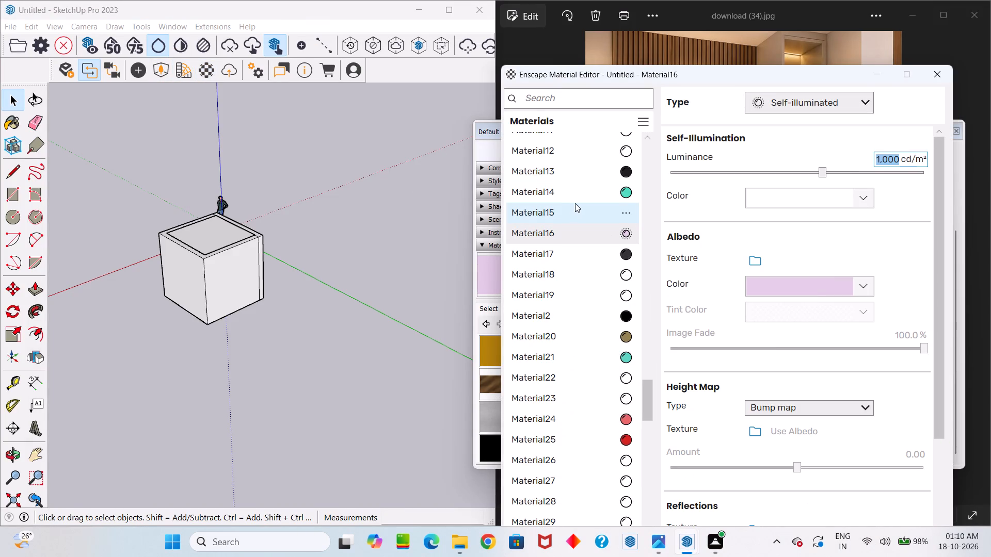
scroll(850, 103, up, 5)
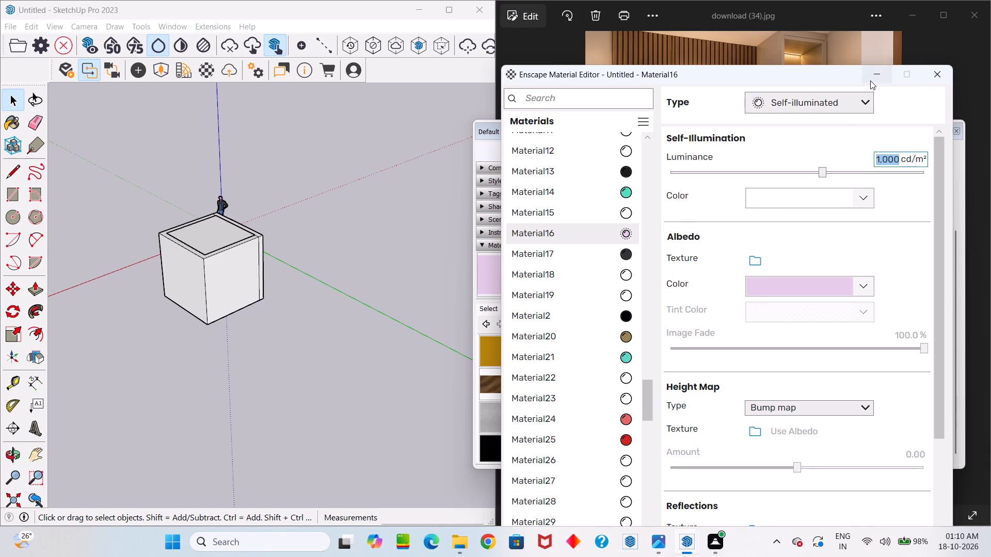
click(870, 80)
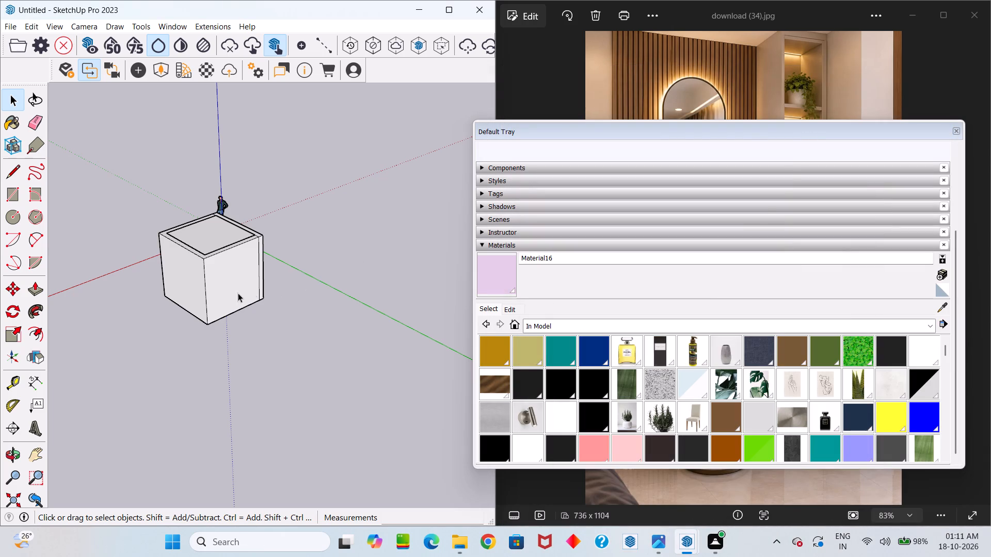
Go inside the room model and sample the material of the teal bottle on the vanity counter.
scroll(237, 293, up, 5)
scroll(246, 281, up, 20)
scroll(246, 281, up, 14)
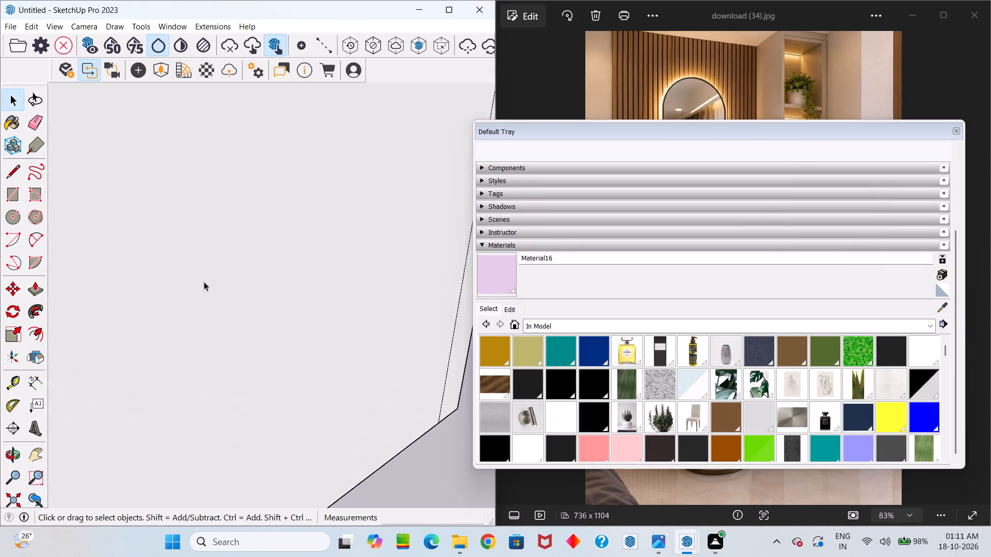
scroll(204, 282, up, 20)
scroll(204, 282, up, 20)
scroll(204, 282, up, 5)
middle_click(213, 293)
middle_click(214, 296)
middle_click(217, 303)
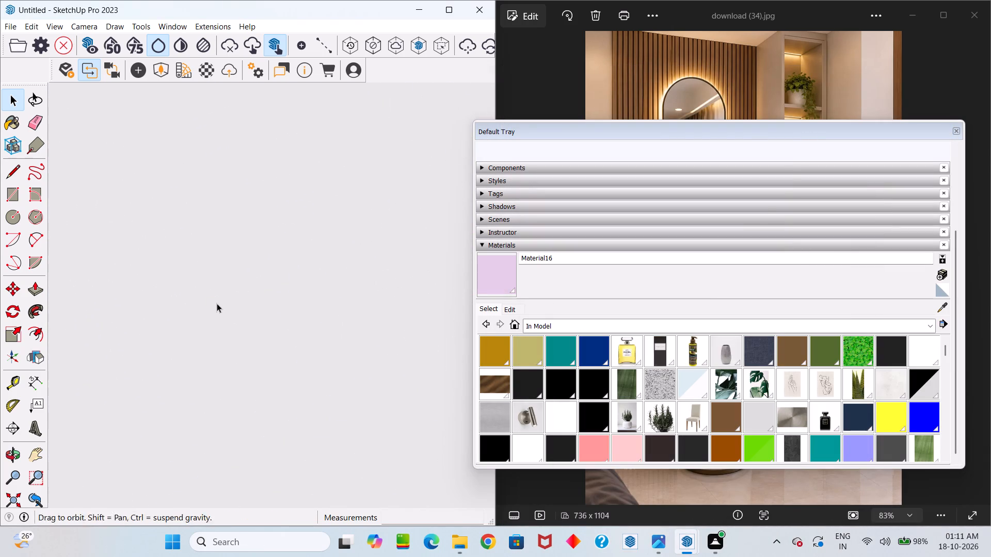
scroll(217, 303, up, 20)
scroll(217, 303, up, 20)
scroll(217, 303, up, 5)
middle_click(217, 304)
middle_click(219, 305)
middle_click(220, 303)
middle_click(219, 303)
middle_click(218, 302)
middle_click(222, 303)
middle_click(222, 303)
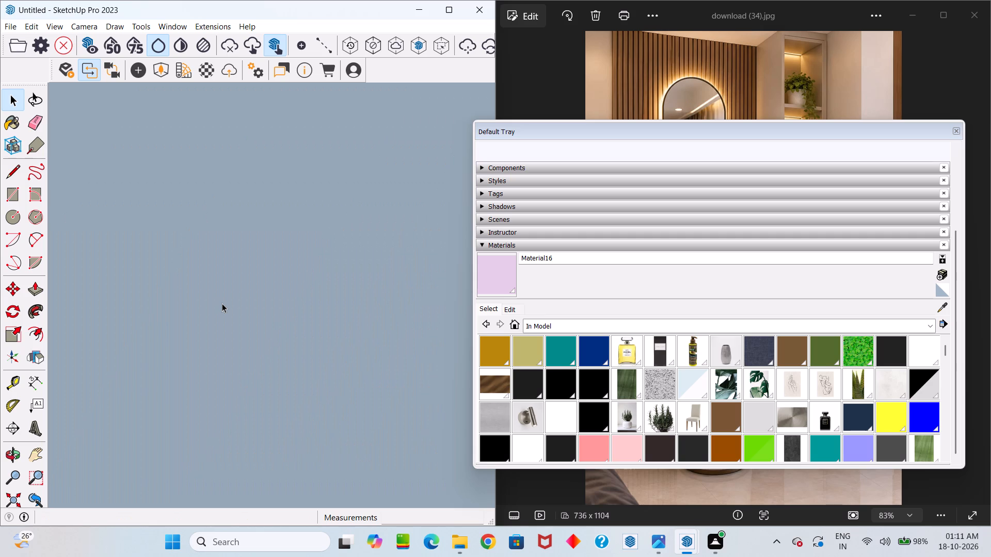
scroll(222, 303, up, 20)
scroll(222, 303, up, 20)
scroll(222, 303, up, 3)
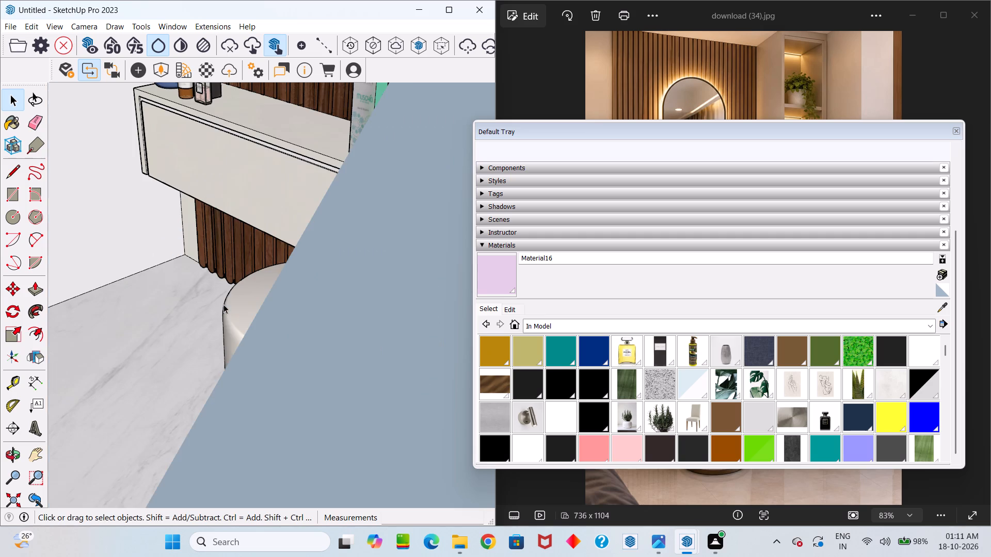
scroll(235, 291, up, 1)
middle_drag(238, 292, 272, 335)
scroll(234, 342, down, 3)
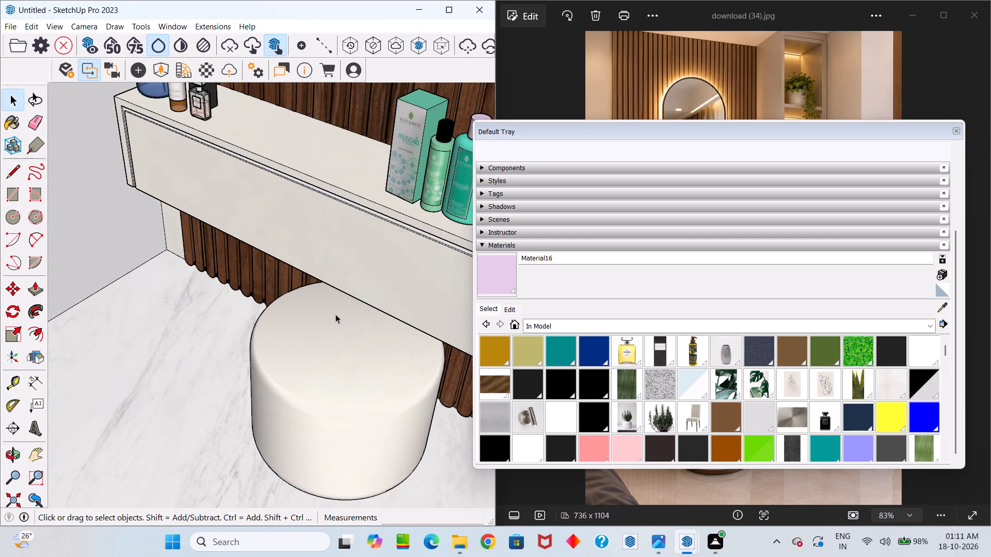
click(942, 311)
scroll(681, 238, up, 2)
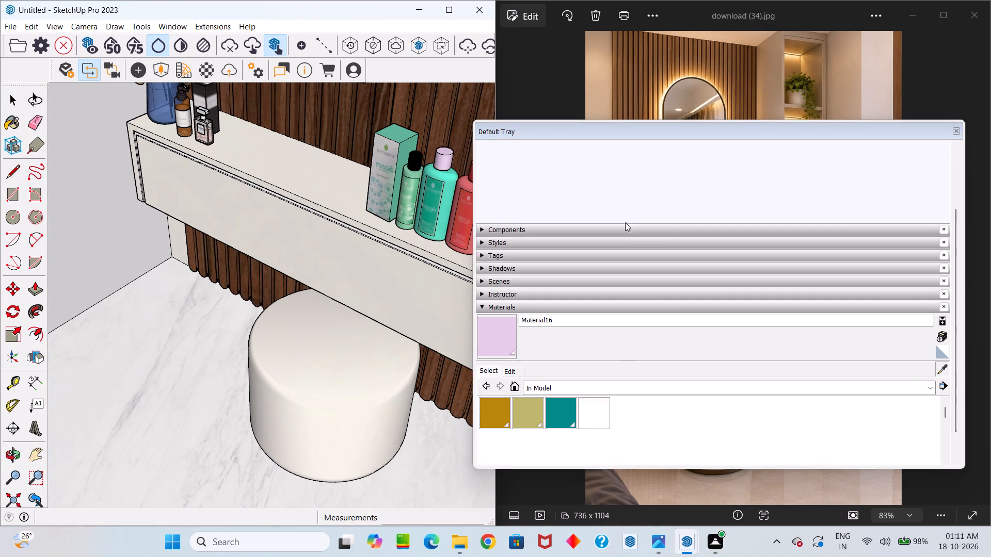
scroll(625, 222, up, 2)
scroll(484, 200, up, 6)
click(443, 186)
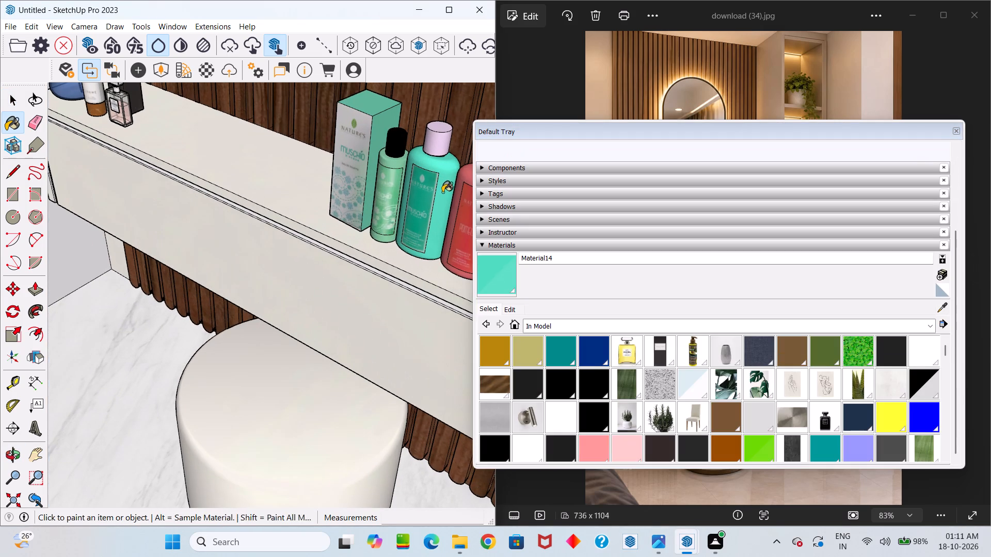
Inspect the sampled teal material in the Enscape material editor, keep its type as Generic, and close the editor.
click(213, 67)
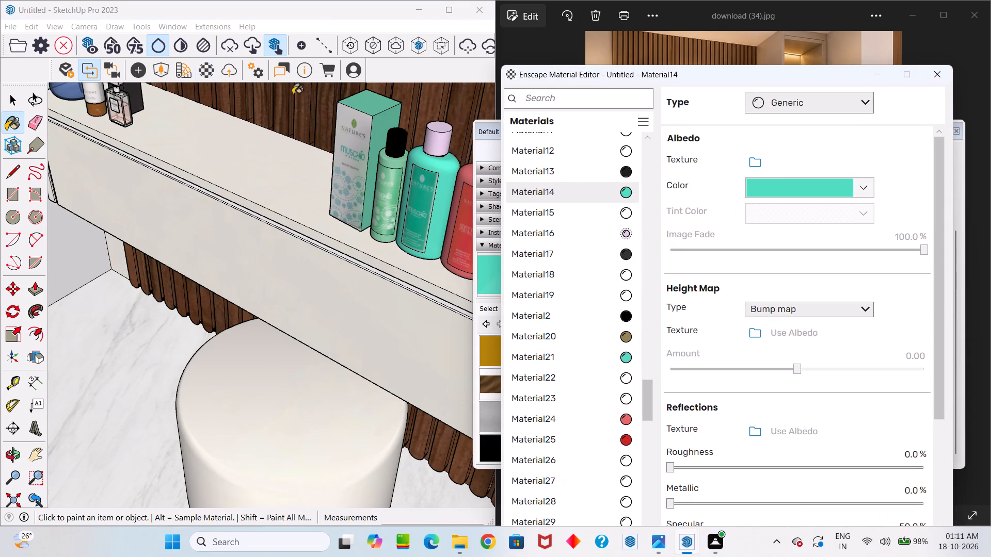
scroll(698, 267, down, 6)
scroll(704, 286, up, 15)
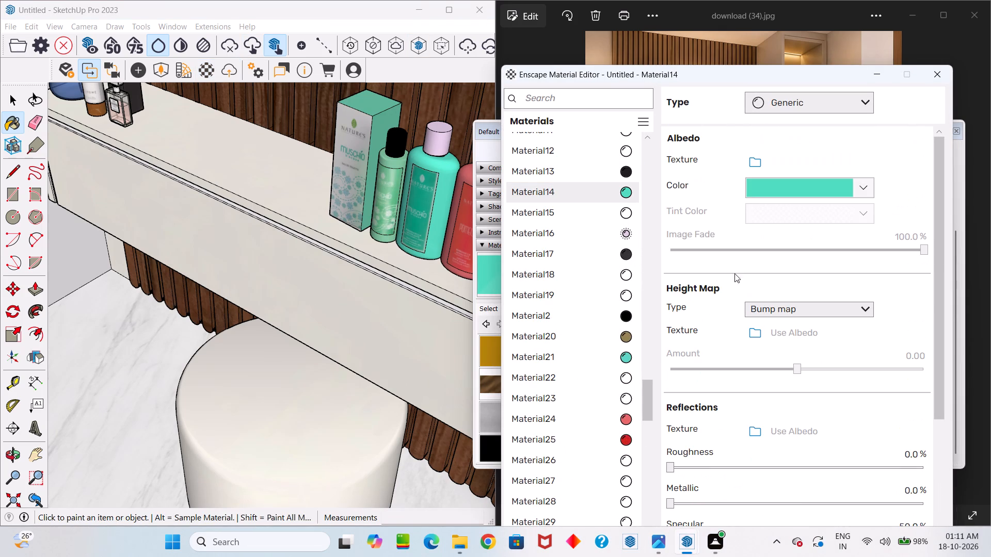
click(792, 108)
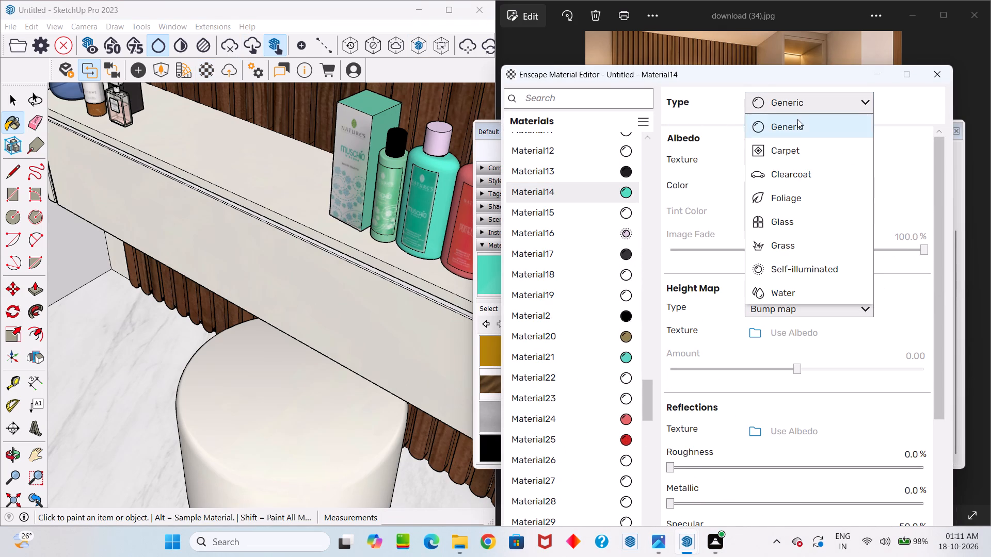
click(800, 125)
click(932, 70)
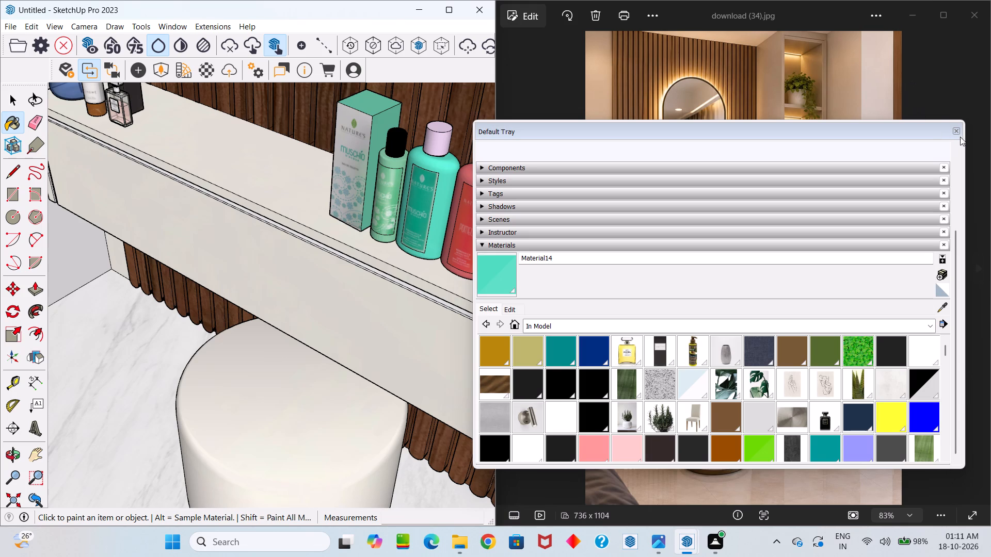
Close the Default Tray and the reference photo, and maximize the SketchUp window.
click(959, 129)
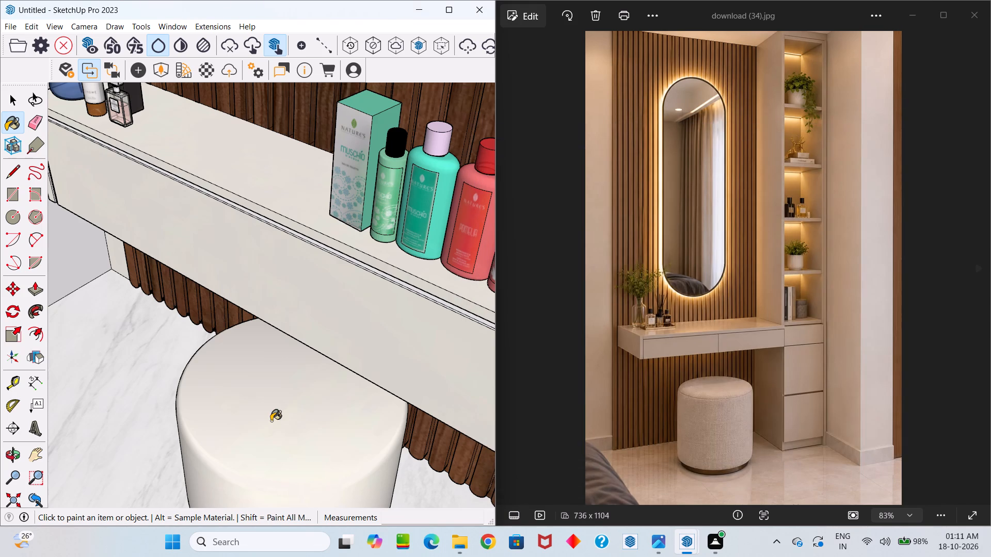
scroll(148, 357, down, 5)
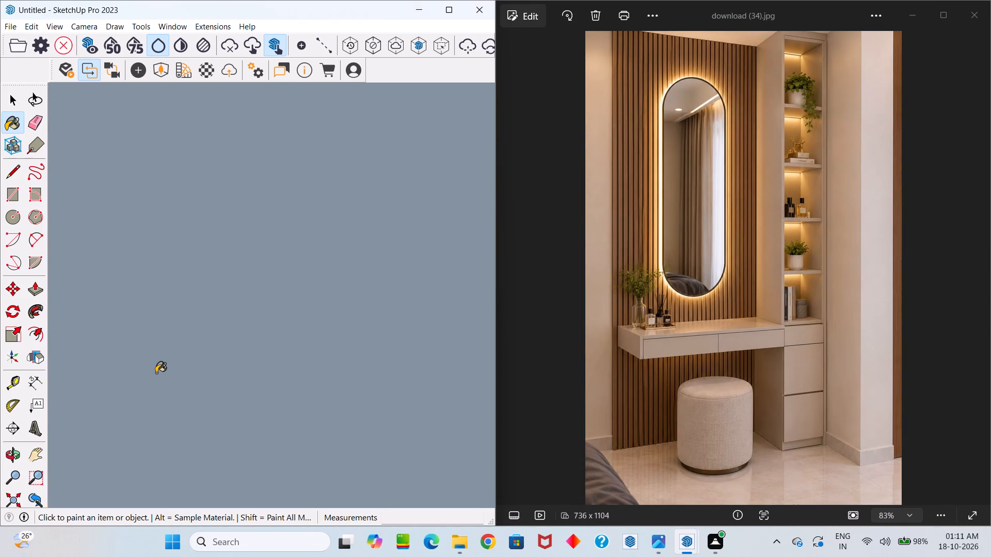
scroll(156, 373, up, 20)
scroll(156, 373, up, 9)
key(space)
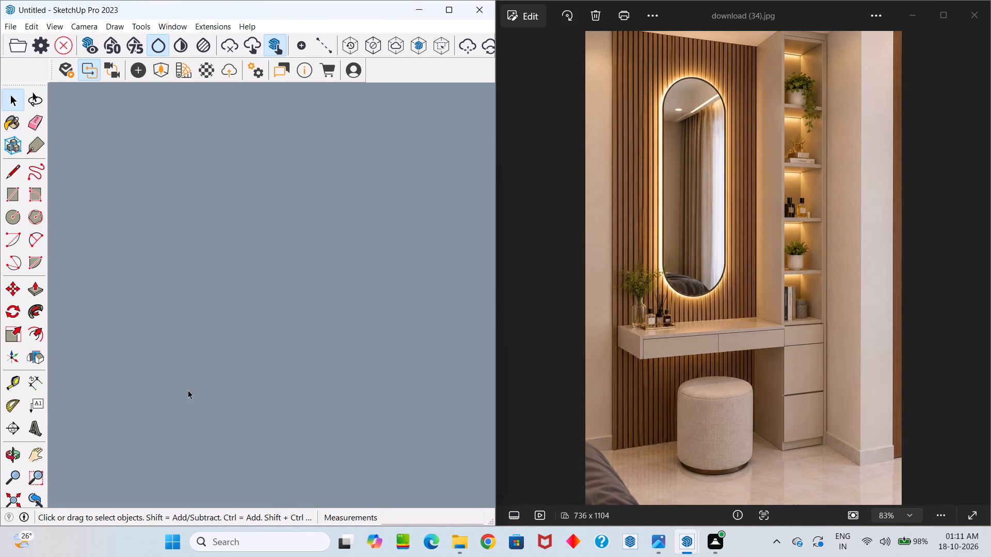
scroll(188, 390, down, 14)
click(983, 17)
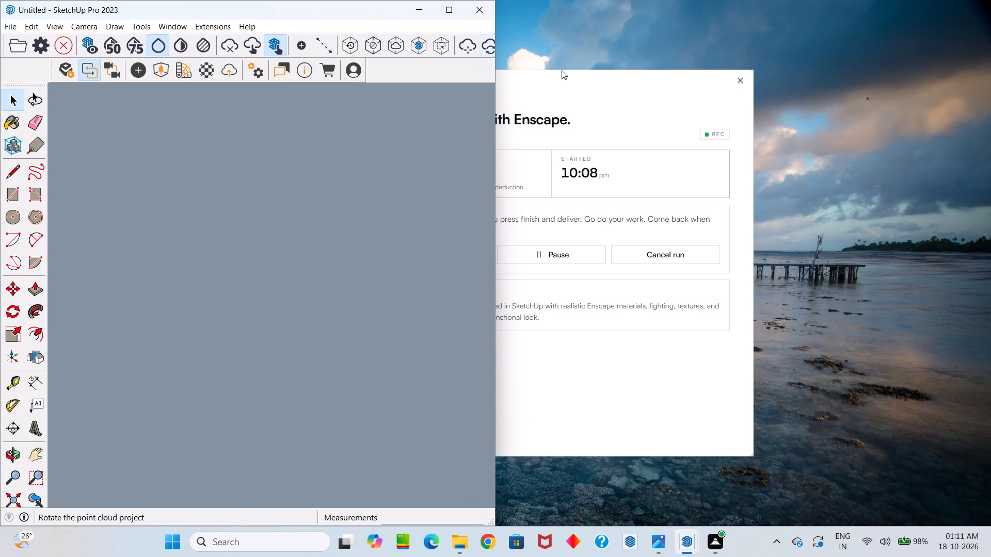
drag(386, 4, 308, 91)
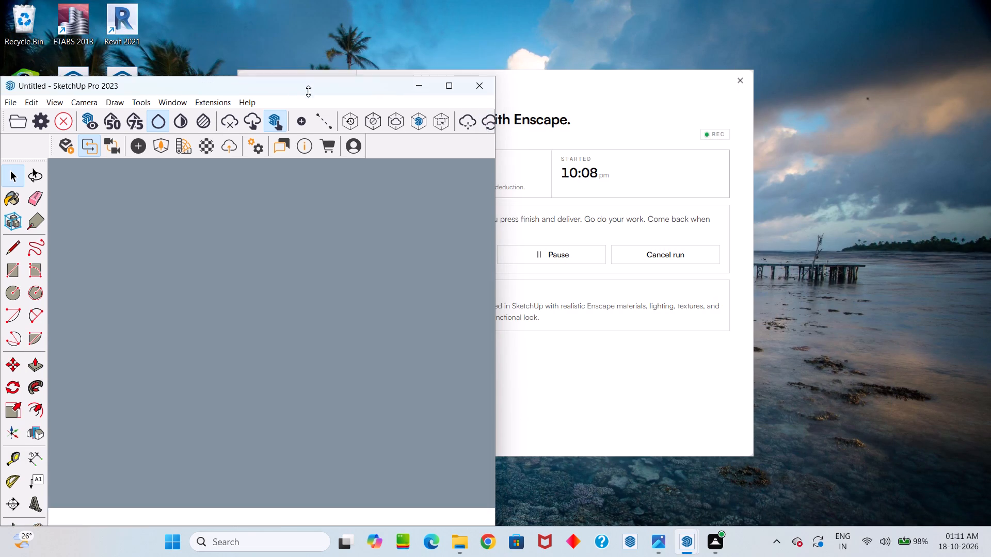
drag(308, 91, 356, 22)
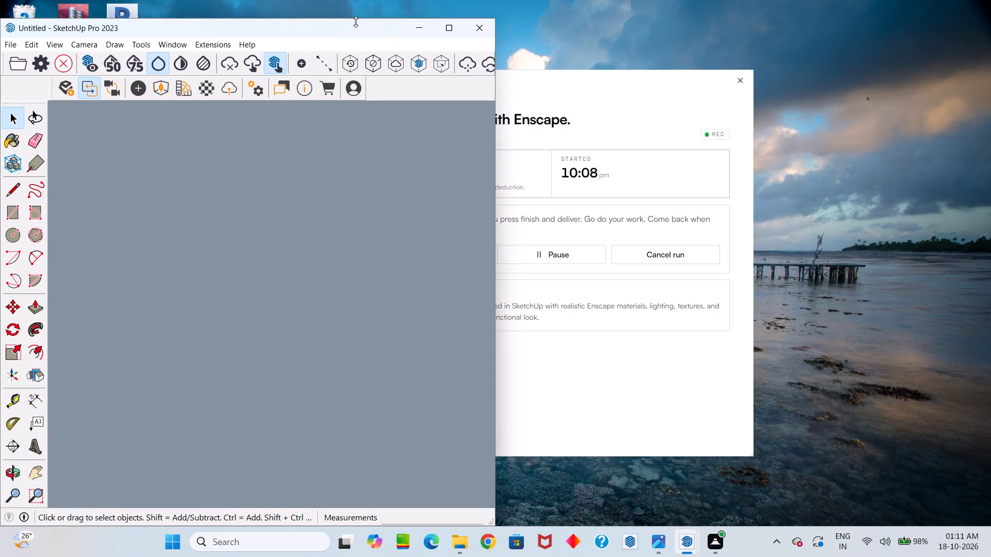
click(444, 26)
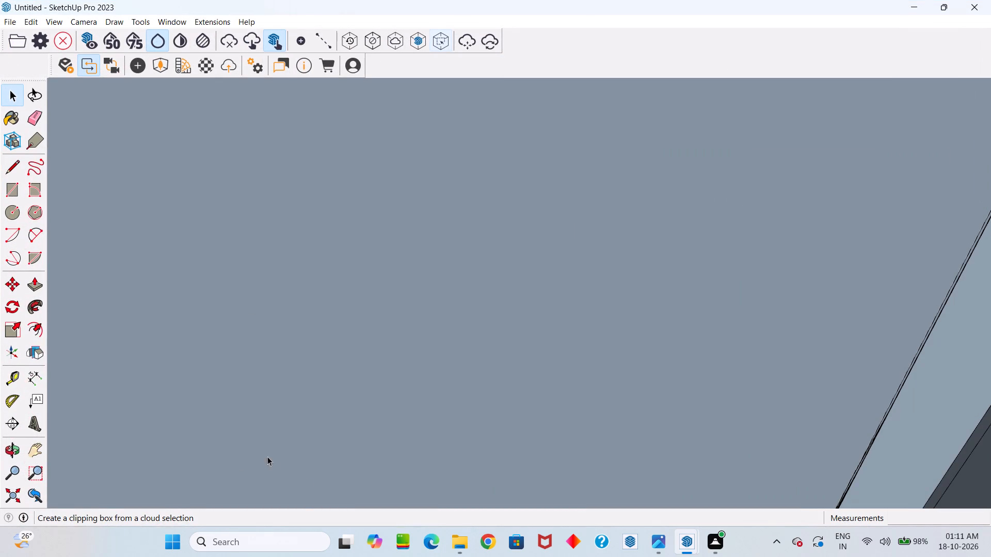
Switch from SketchUp back to the Enscape render of the room.
scroll(305, 551, down, 20)
scroll(305, 551, down, 11)
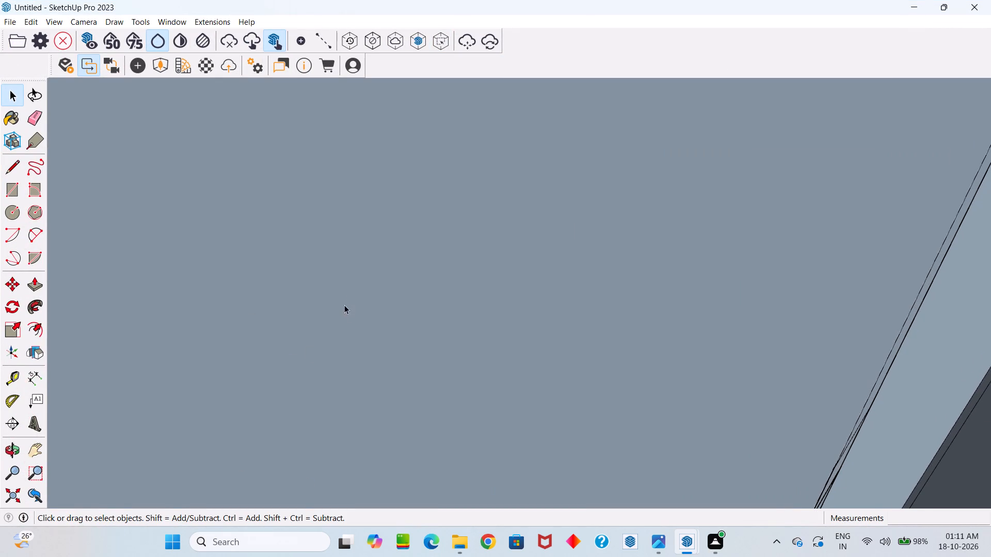
scroll(344, 305, down, 19)
scroll(334, 319, down, 13)
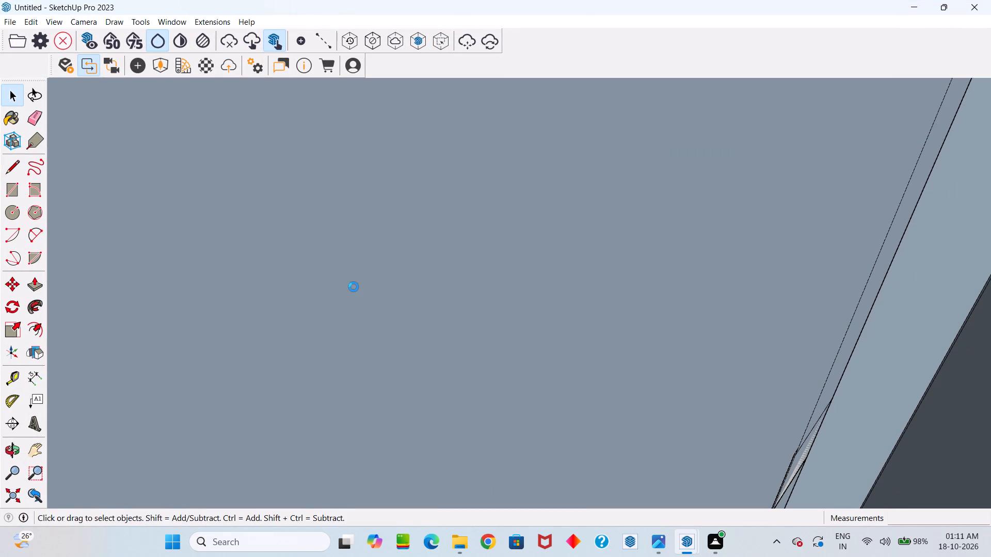
scroll(354, 287, down, 3)
scroll(428, 288, down, 20)
scroll(428, 288, down, 1)
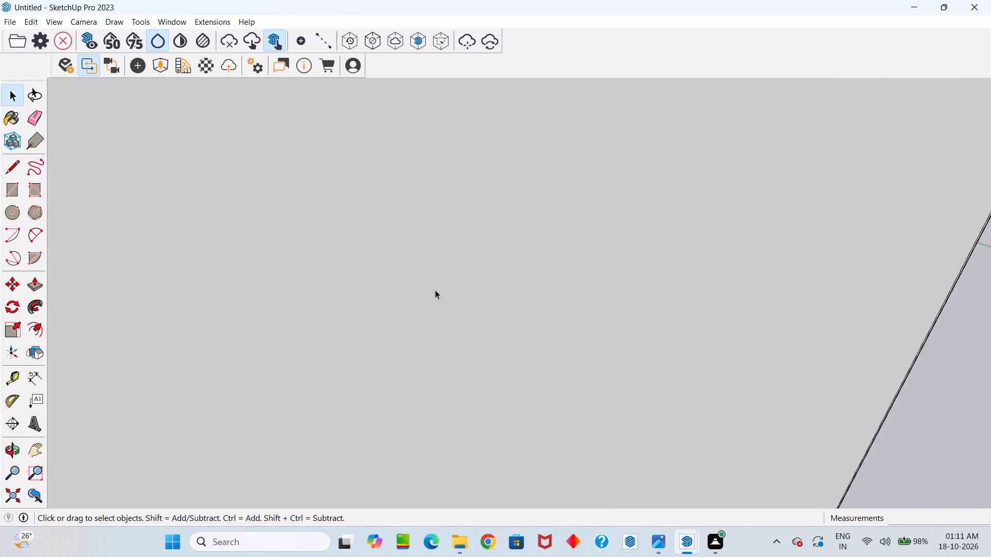
scroll(435, 290, down, 20)
scroll(435, 290, down, 2)
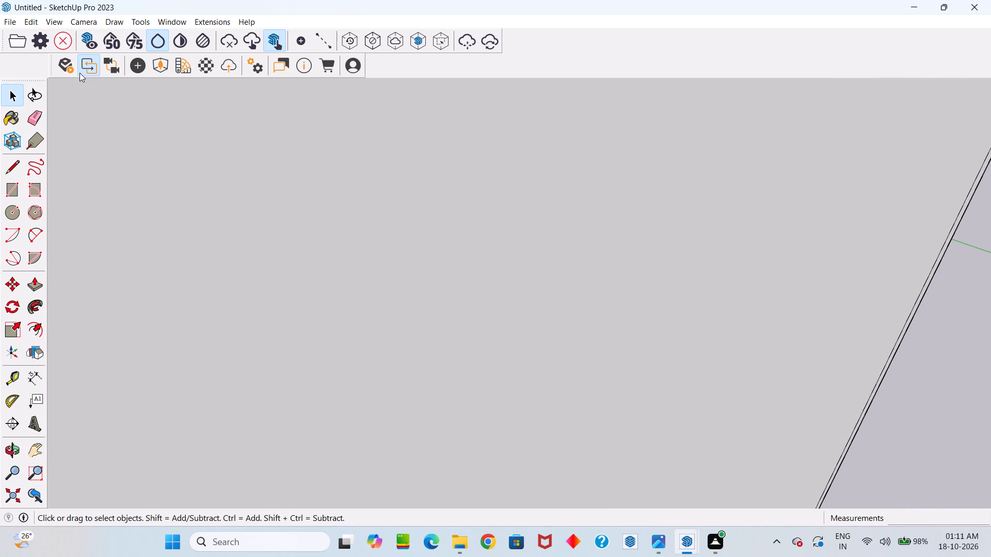
click(68, 68)
Move through the room in Enscape and examine the lit ceiling, mirror, shelves, vanity counter and stool.
scroll(270, 267, down, 2)
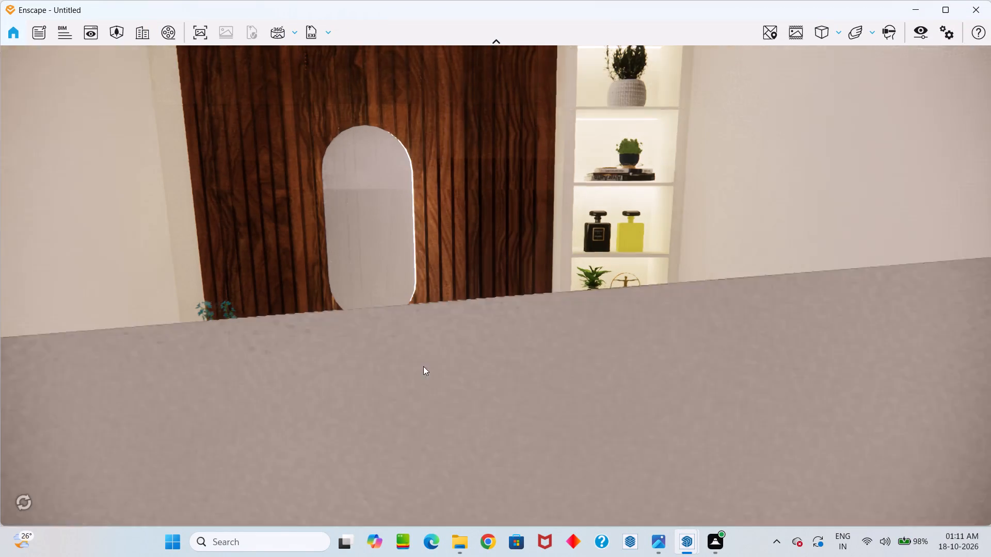
right_drag(434, 394, 496, 286)
middle_drag(452, 338, 450, 403)
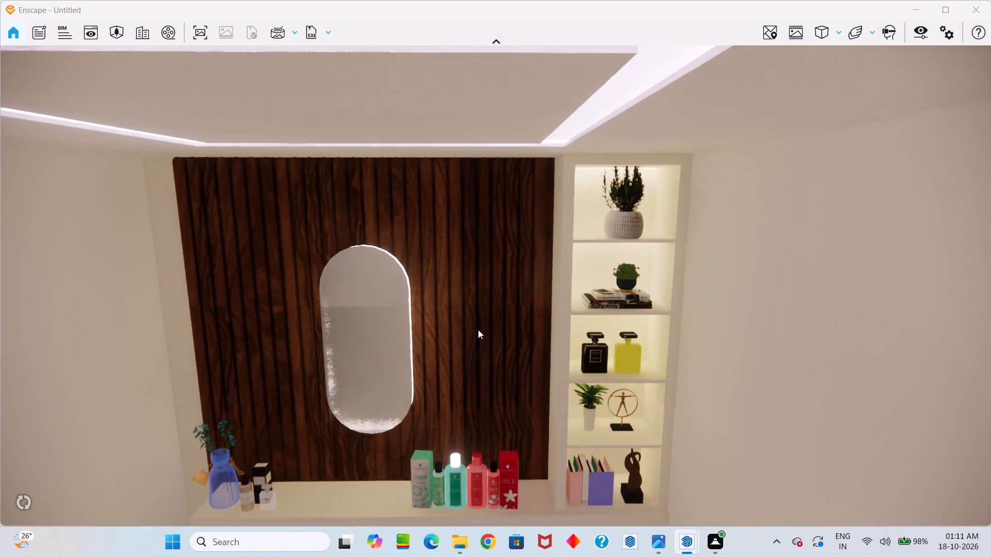
right_drag(488, 348, 501, 309)
middle_drag(487, 355, 512, 219)
right_drag(494, 384, 508, 234)
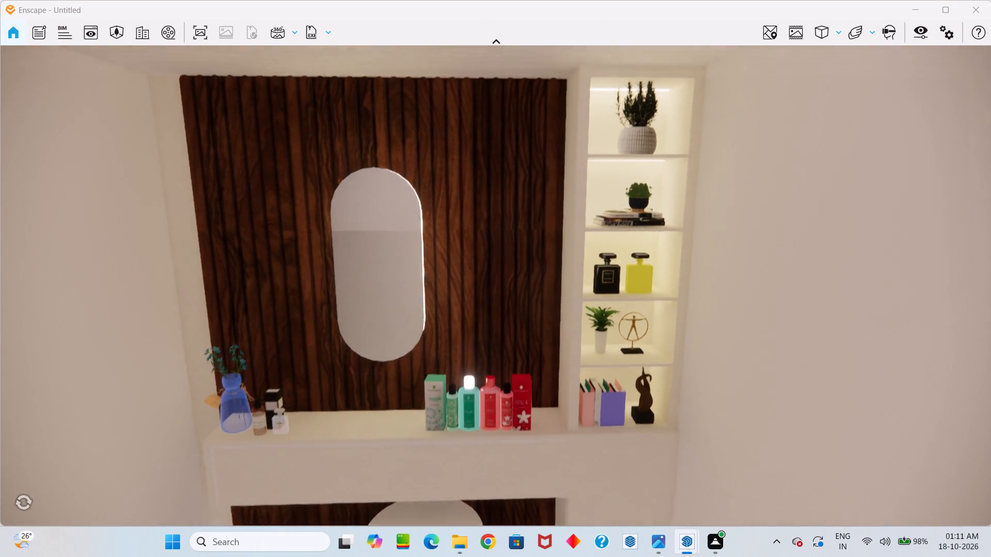
right_drag(508, 234, 510, 210)
scroll(498, 374, down, 1)
scroll(500, 382, up, 1)
middle_drag(509, 391, 528, 301)
right_drag(570, 411, 505, 329)
middle_drag(573, 413, 479, 215)
right_drag(450, 273, 451, 286)
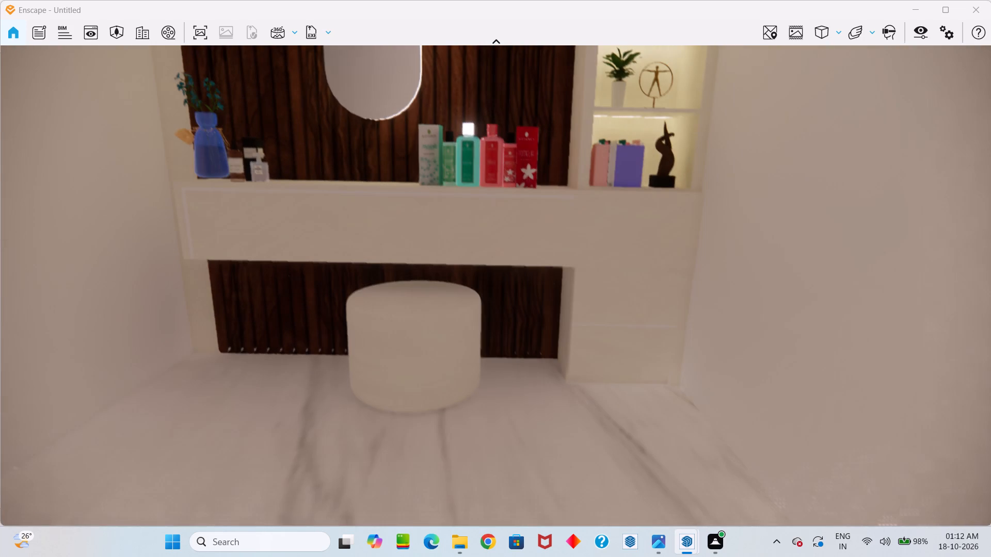
right_drag(451, 286, 505, 273)
scroll(563, 407, up, 1)
middle_drag(517, 318, 521, 356)
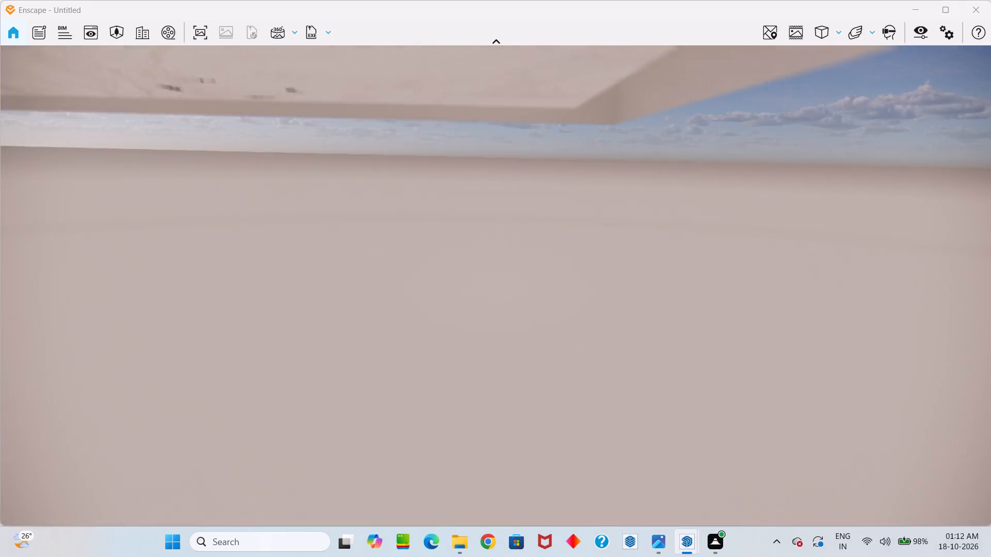
middle_drag(521, 356, 577, 516)
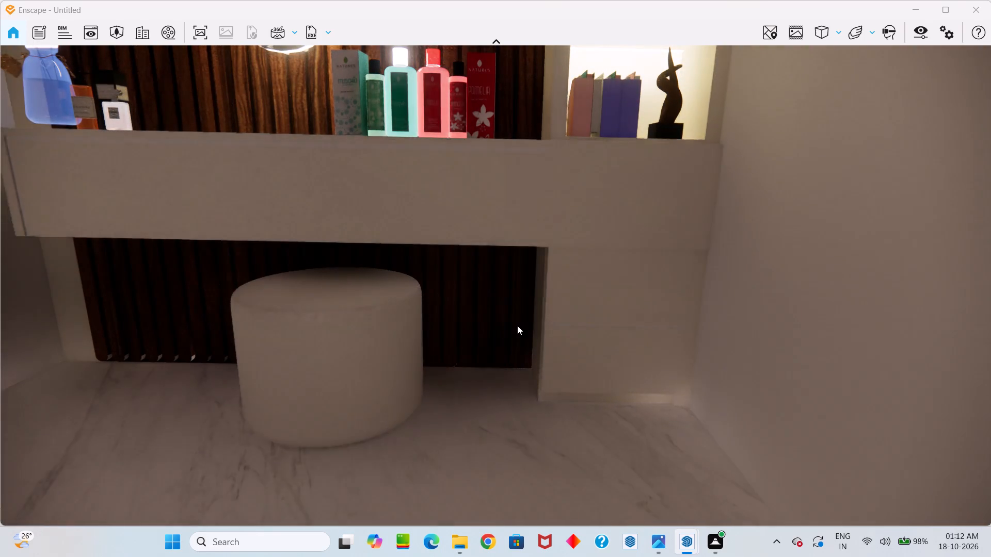
Set the camera's horizontal Field of View to 124° in the Enscape visual settings.
click(921, 29)
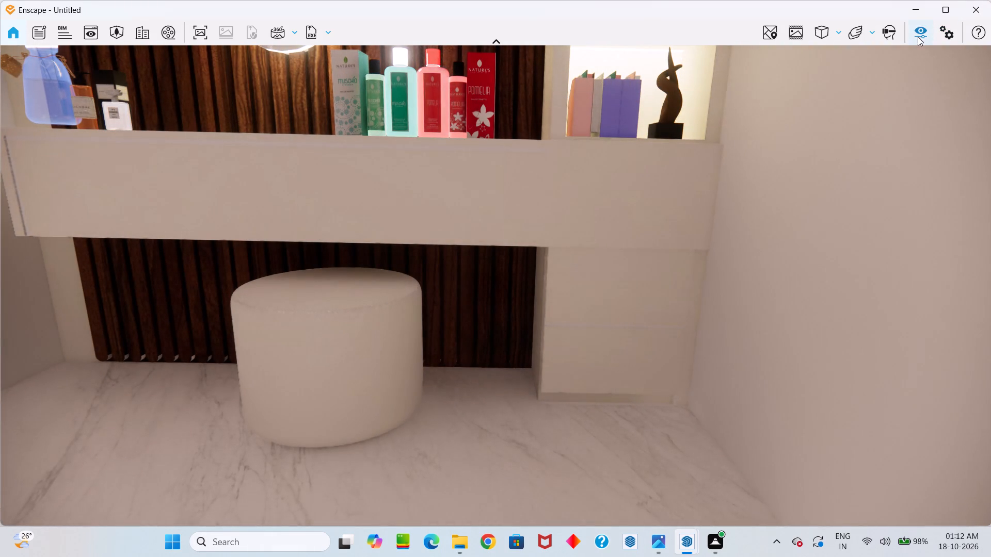
click(622, 300)
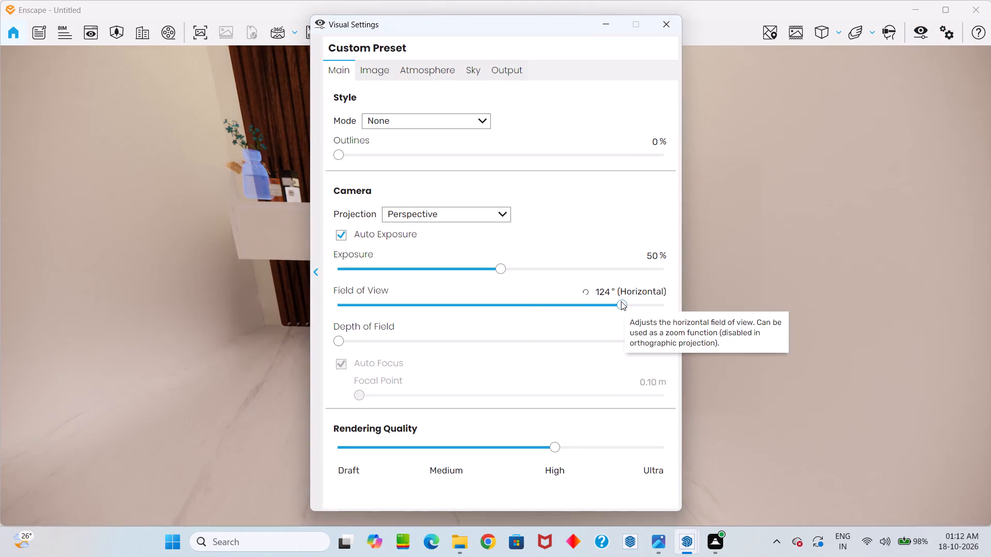
click(598, 27)
Look around the vanity wall with the wider field of view, taking in the mirror, counter, stool and shelves.
right_drag(425, 314, 439, 301)
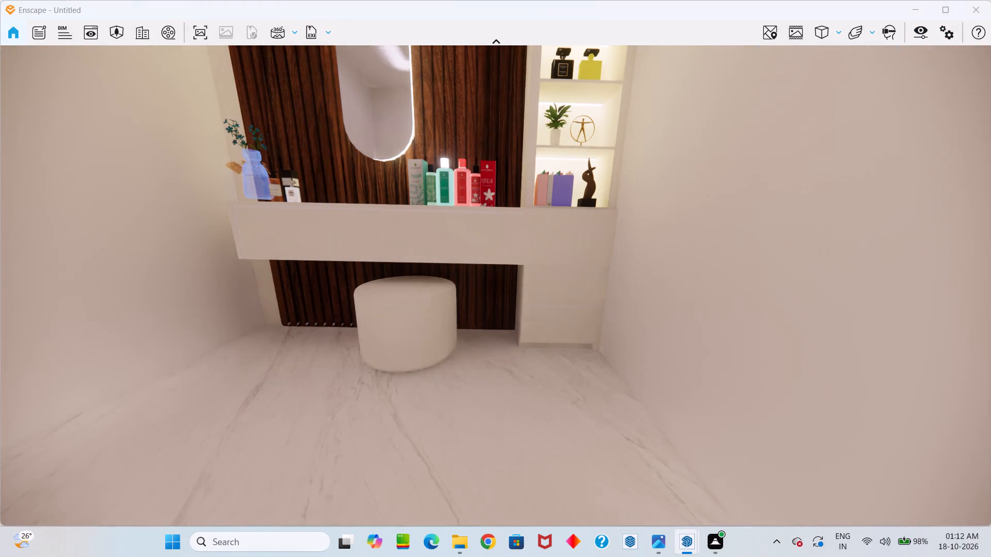
right_drag(439, 301, 458, 257)
middle_drag(427, 295, 473, 394)
right_drag(428, 318, 499, 289)
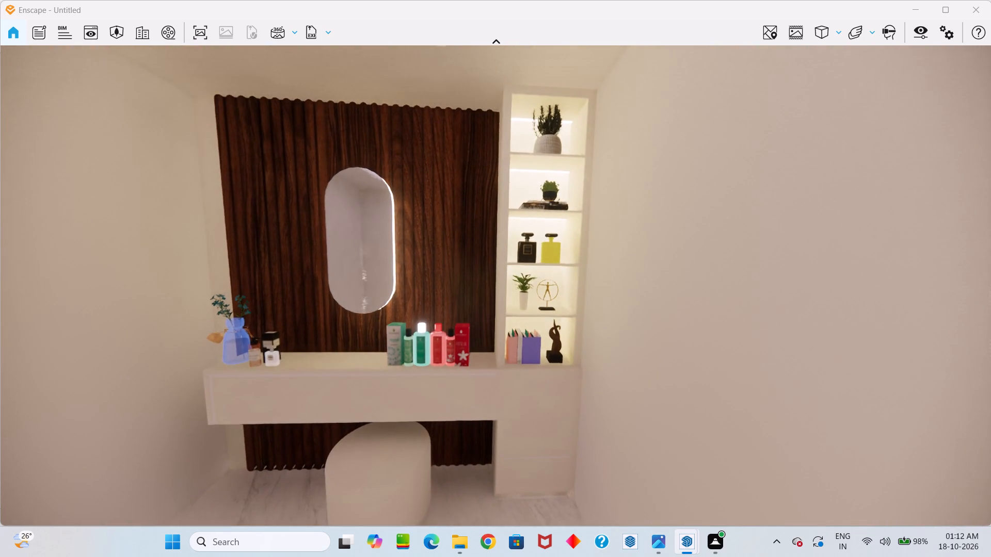
right_drag(499, 289, 519, 307)
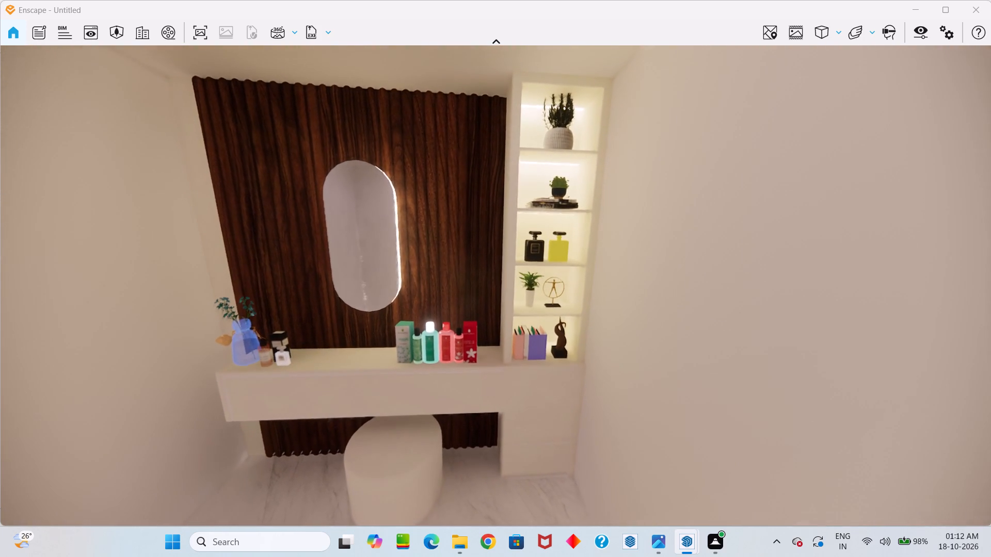
right_drag(519, 307, 613, 132)
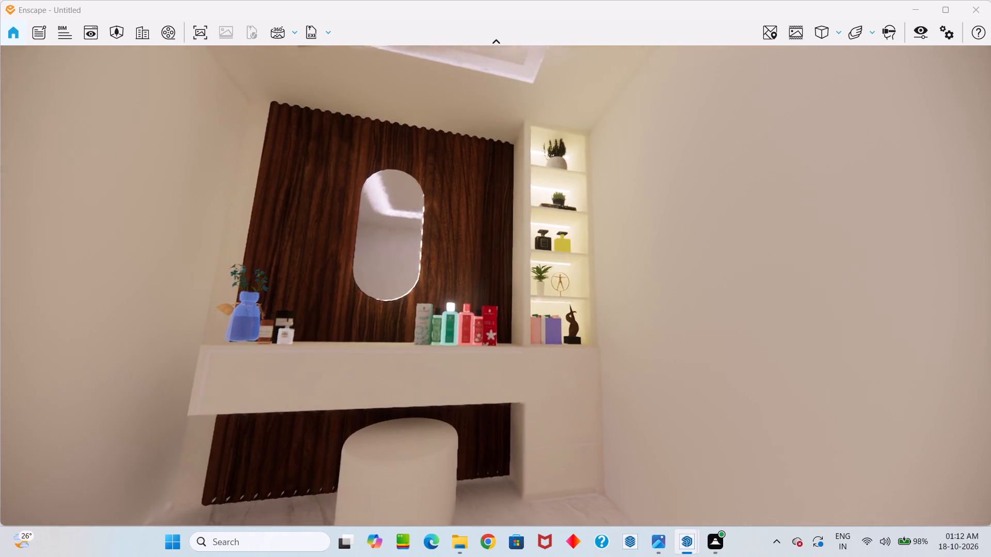
right_drag(613, 132, 572, 260)
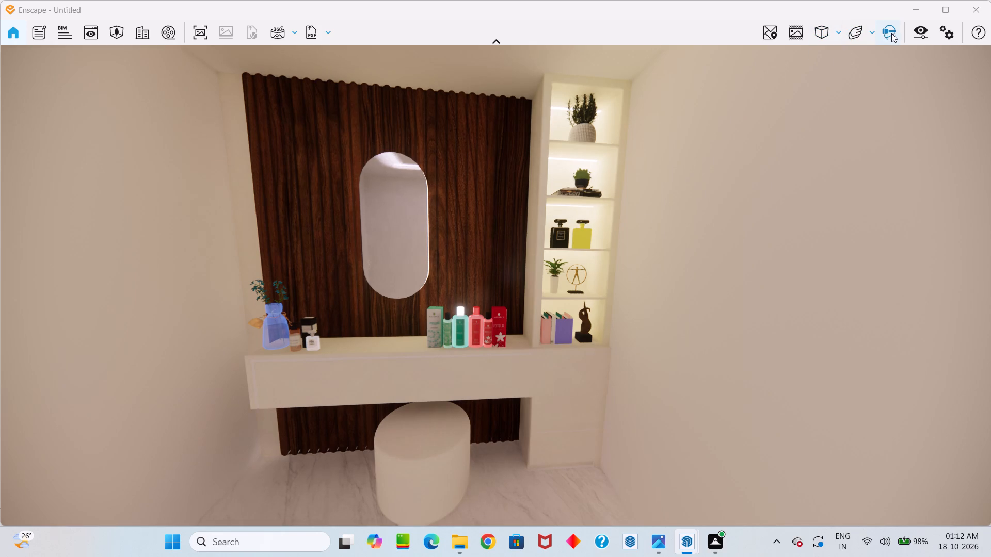
Set the Rendering Quality to Ultra in the visual settings.
click(932, 37)
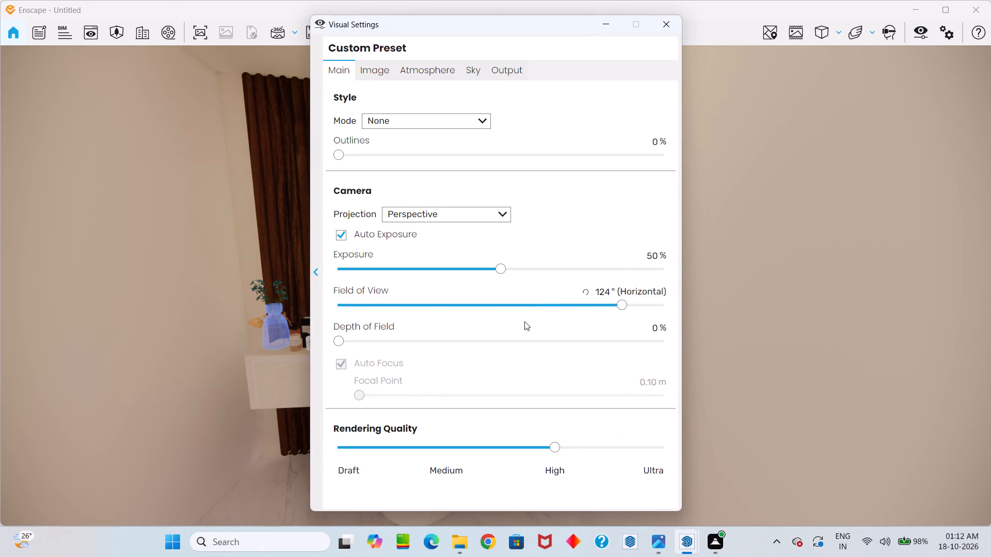
click(660, 448)
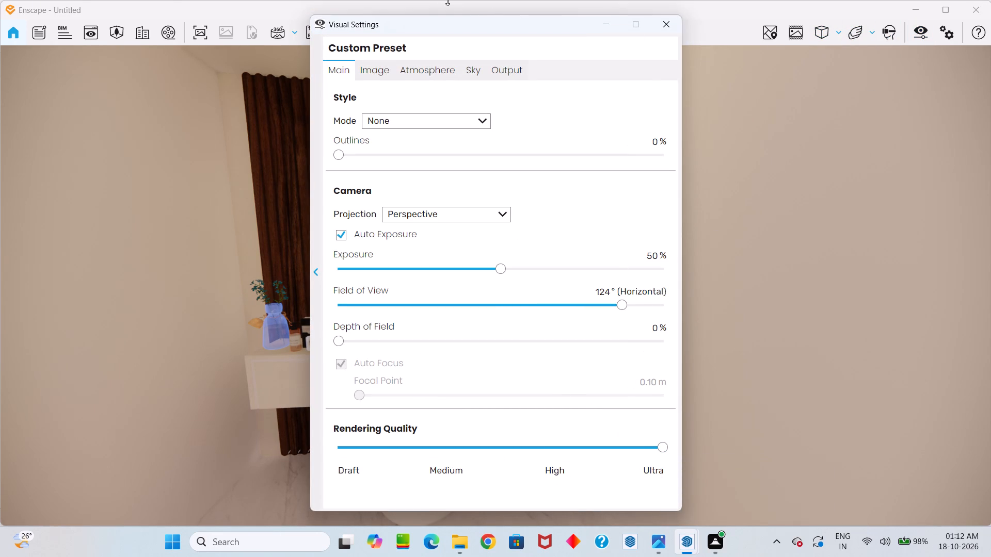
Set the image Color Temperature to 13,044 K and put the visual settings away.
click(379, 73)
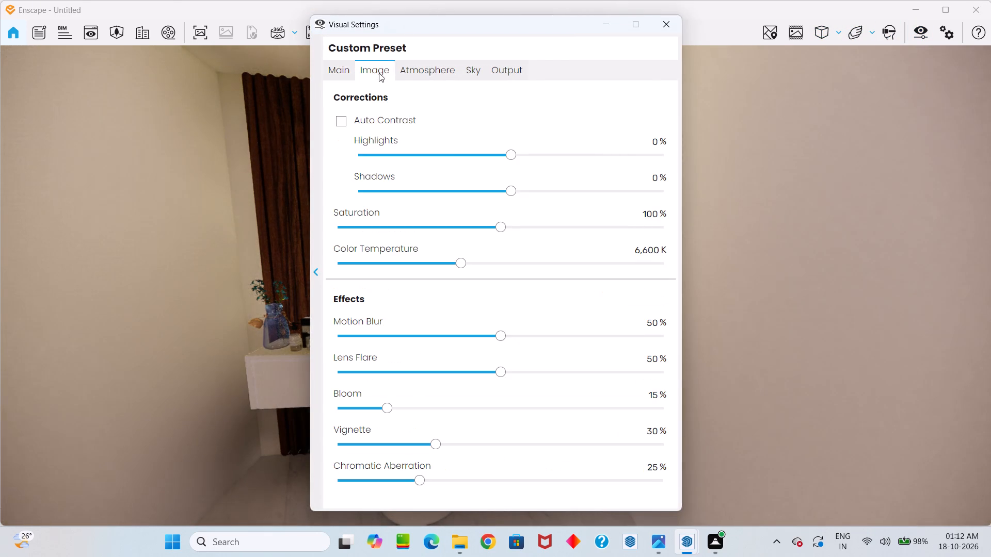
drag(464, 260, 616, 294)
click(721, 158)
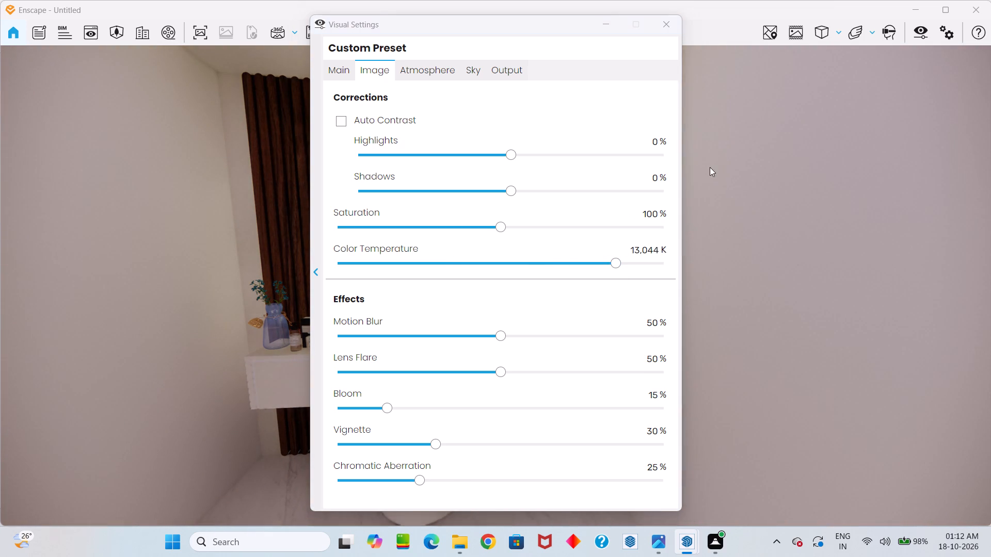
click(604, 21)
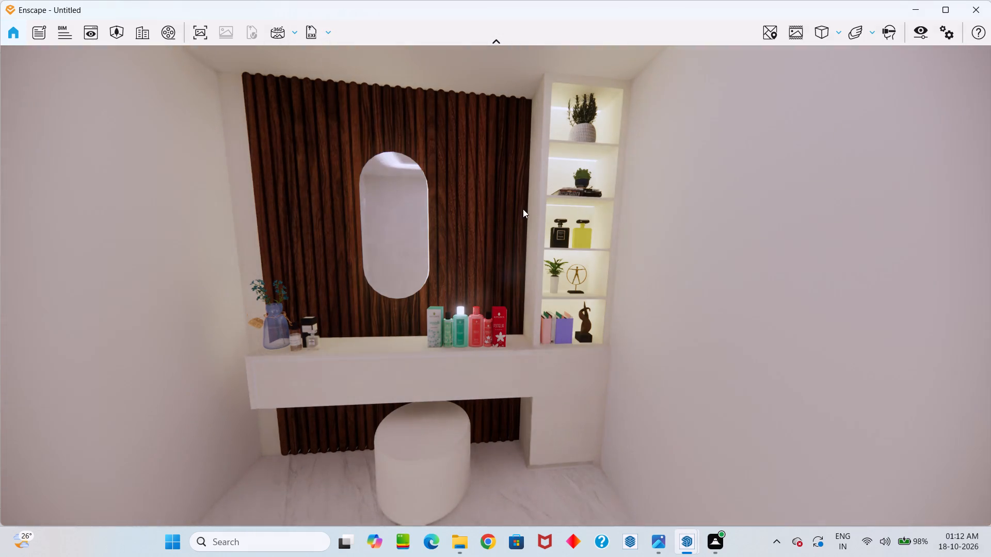
Examine the vanity, mirror, shelves and floor from several angles under the cooler color temperature.
right_drag(531, 217, 487, 224)
middle_drag(525, 192, 492, 276)
right_drag(501, 222, 521, 185)
middle_drag(482, 255, 501, 294)
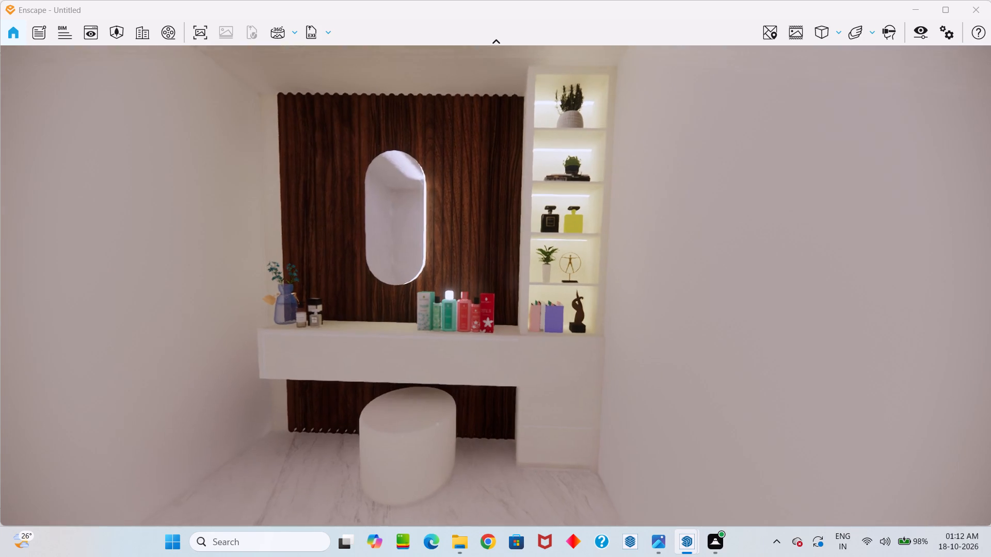
middle_drag(501, 294, 501, 296)
right_drag(463, 286, 503, 310)
middle_drag(459, 283, 405, 223)
right_drag(446, 296, 542, 306)
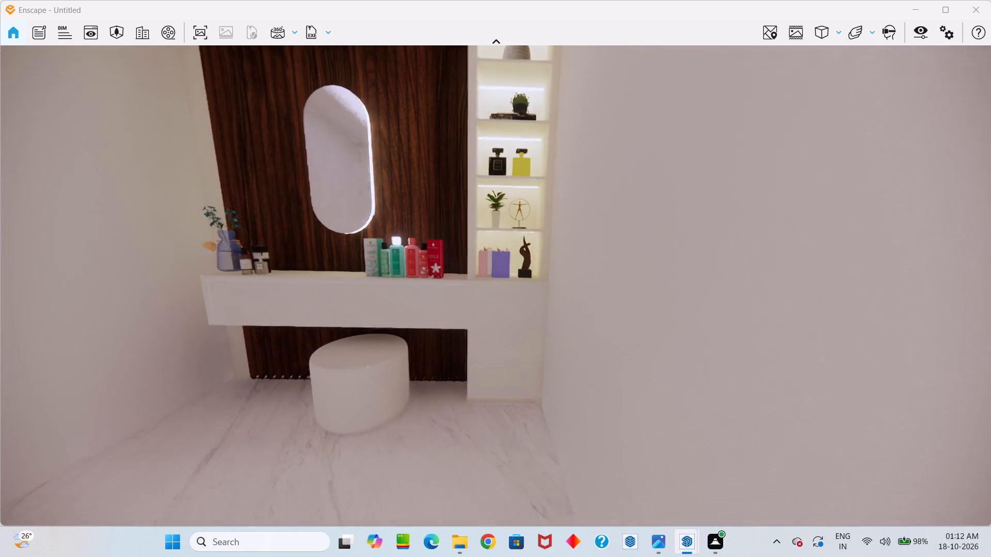
right_drag(542, 306, 565, 300)
middle_drag(533, 253, 527, 359)
right_drag(483, 234, 491, 240)
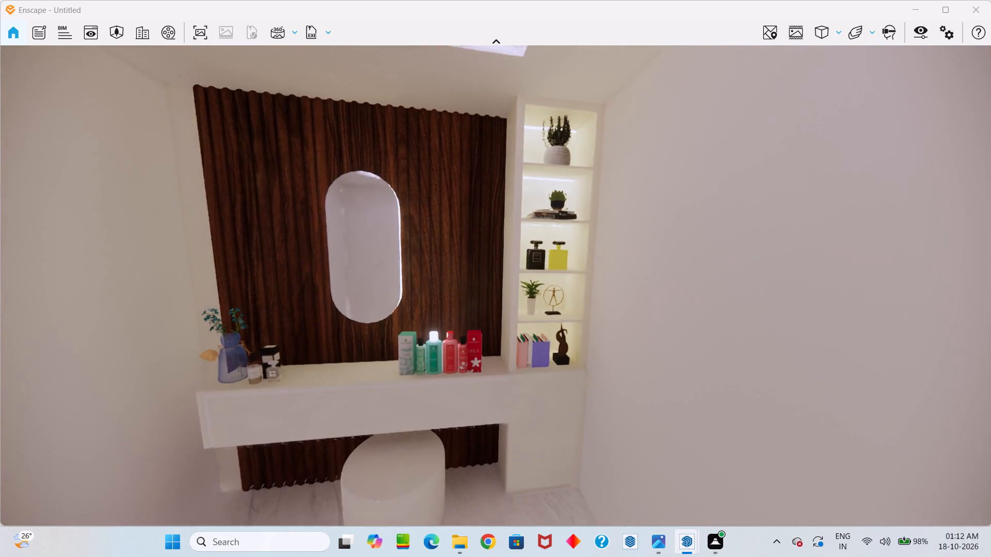
right_drag(491, 240, 409, 315)
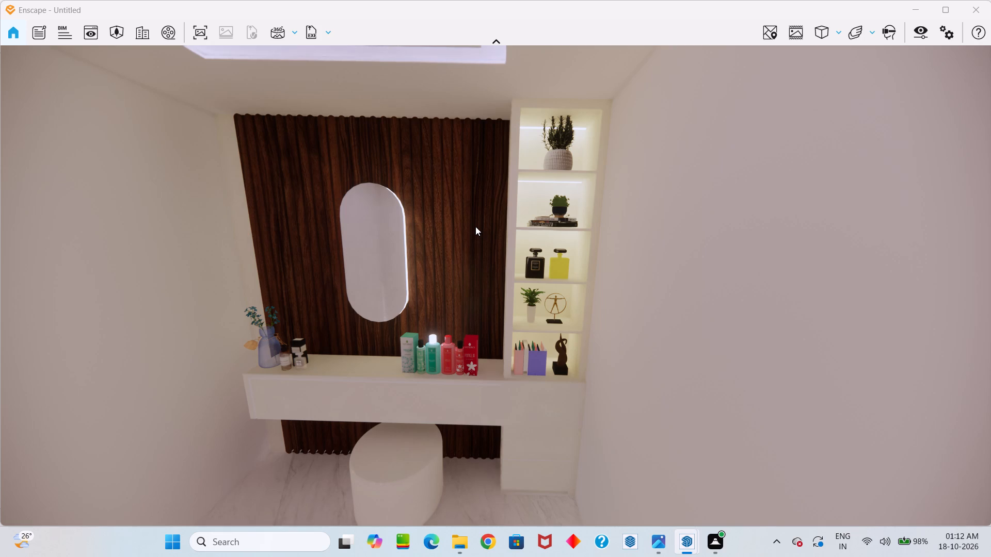
right_drag(497, 218, 508, 258)
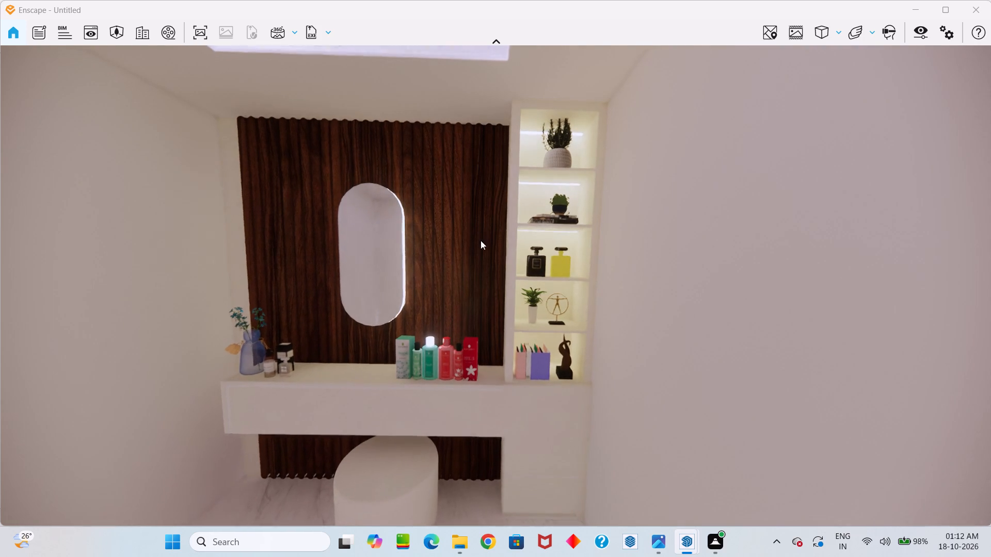
middle_drag(458, 238, 493, 242)
right_drag(404, 301, 524, 292)
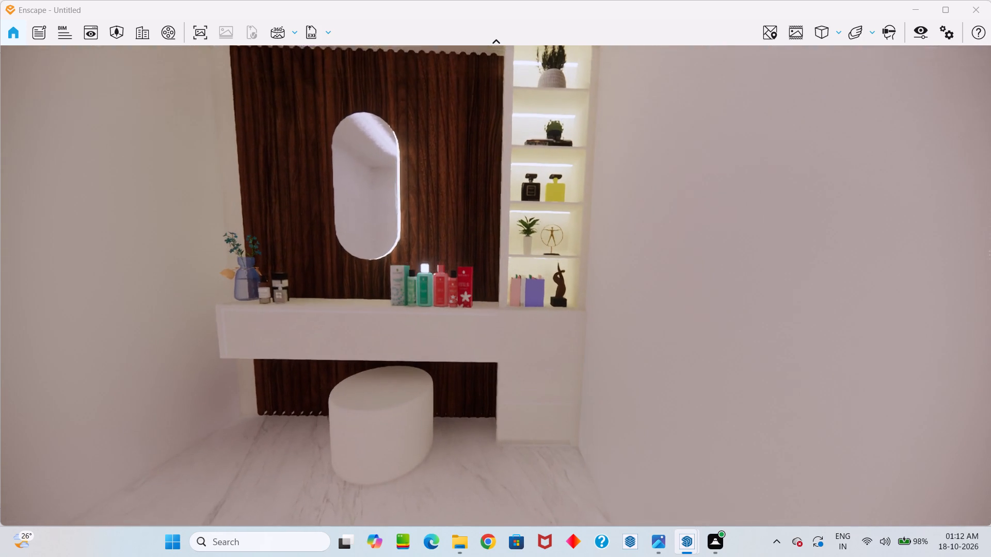
right_drag(524, 292, 542, 300)
middle_drag(394, 303, 412, 320)
right_drag(391, 309, 531, 291)
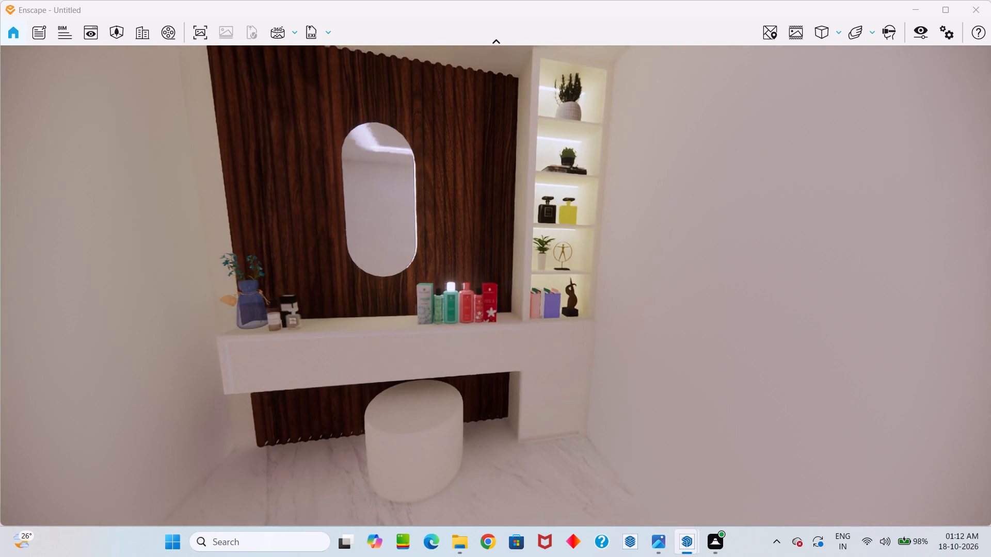
right_drag(531, 291, 497, 322)
middle_drag(406, 283, 479, 317)
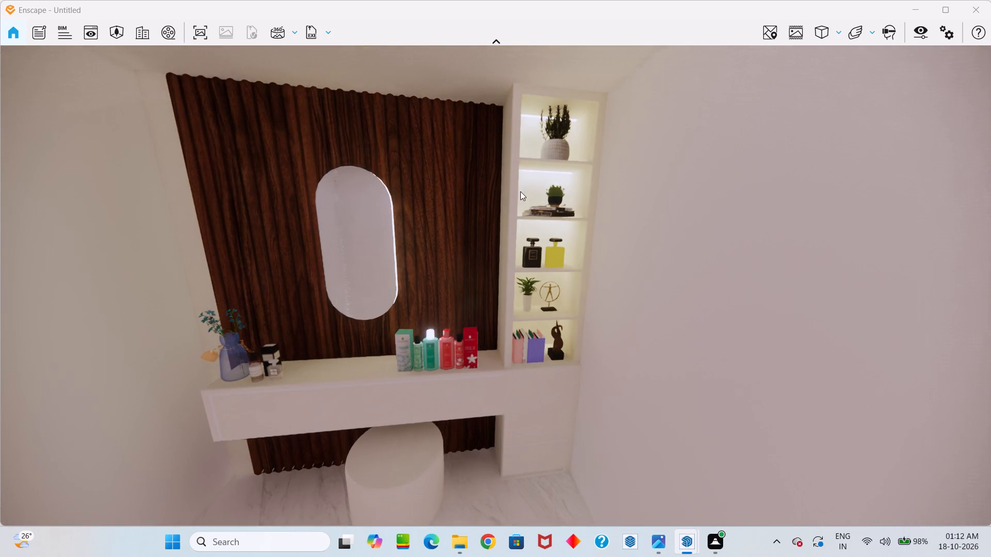
Set the image effects Motion Blur, Lens Flare, Bloom, Vignette and Chromatic Aberration all to 0%.
click(908, 30)
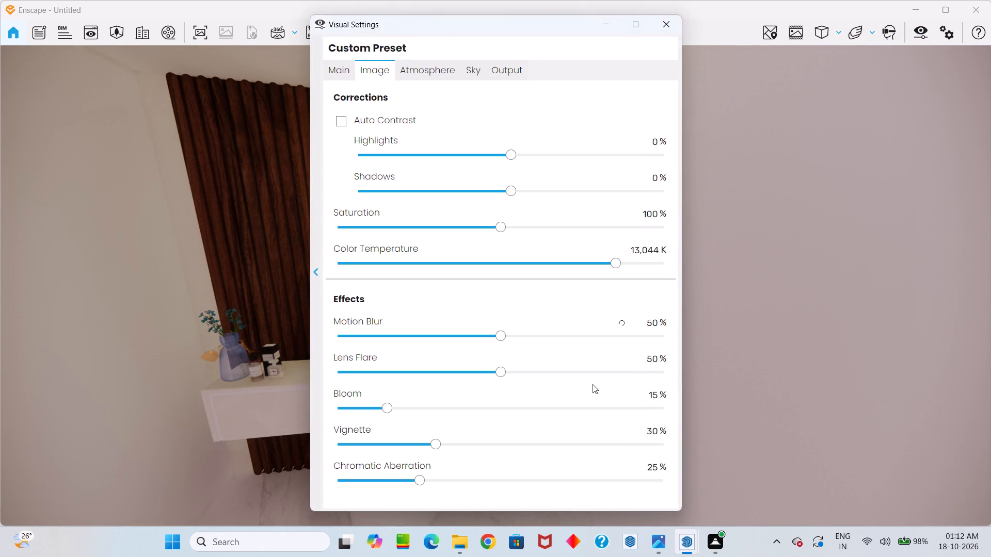
drag(505, 330, 401, 332)
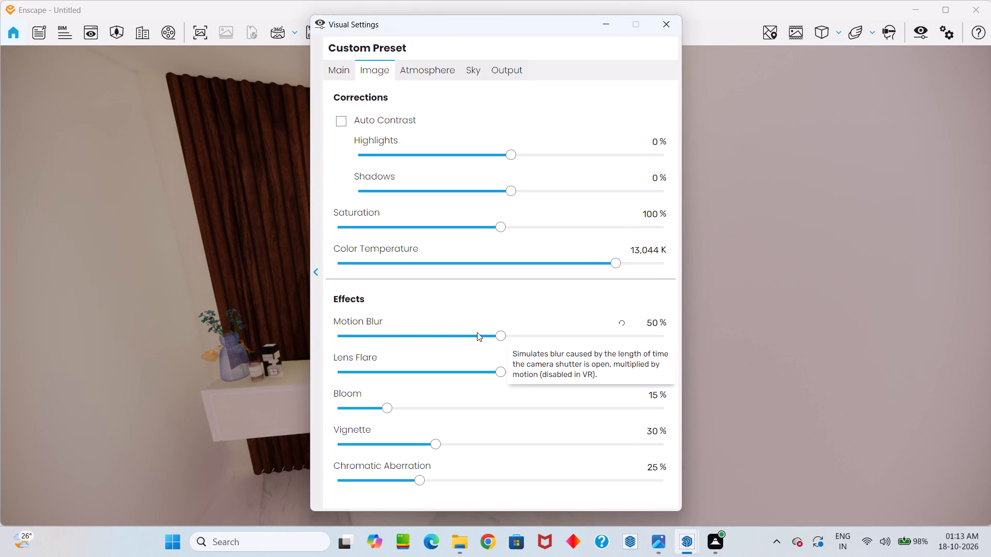
drag(497, 335, 287, 330)
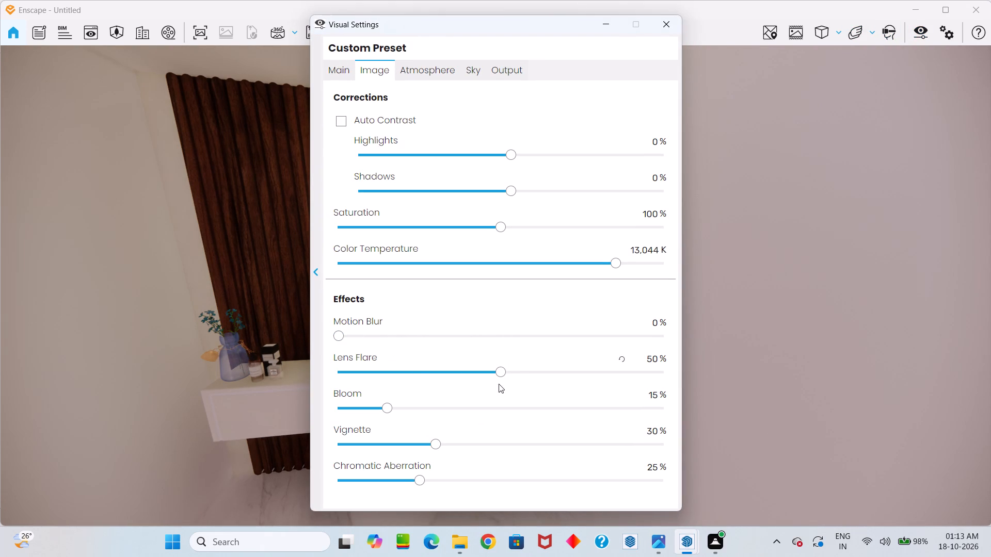
drag(495, 368, 308, 364)
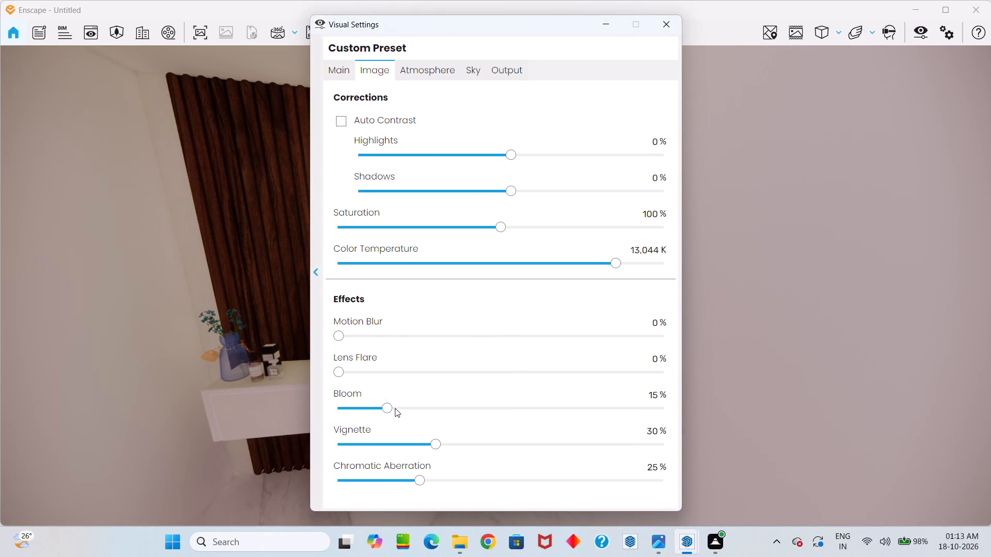
drag(383, 404, 301, 402)
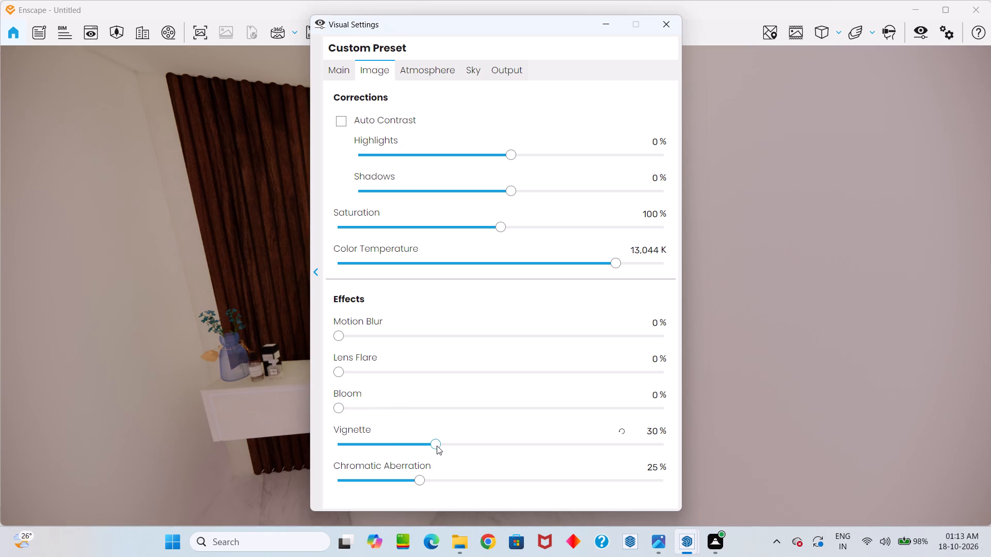
drag(437, 446, 287, 427)
drag(420, 478, 298, 453)
Set the image Color Temperature to 3,392 K and put the visual settings away.
click(384, 263)
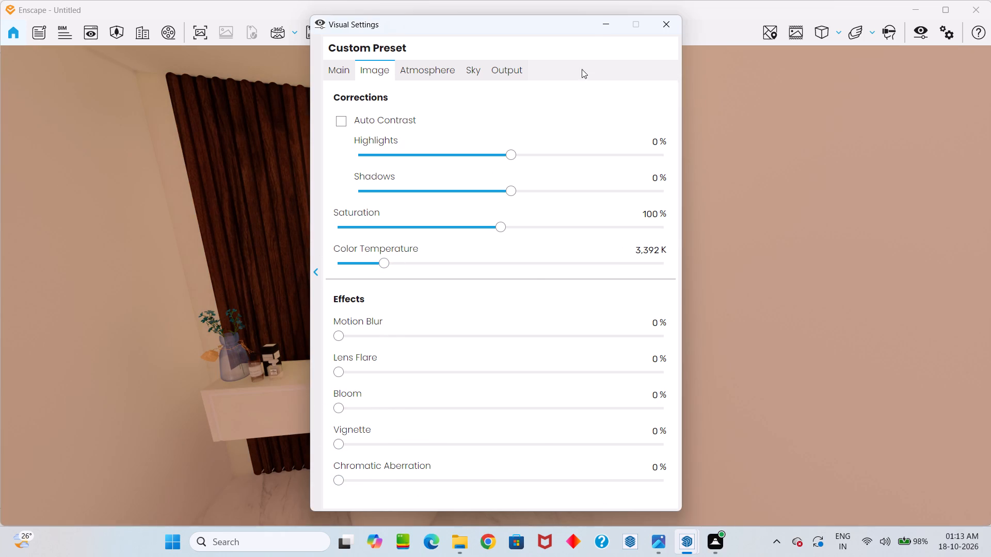
click(598, 28)
Examine the vanity wall, ceiling light and lit shelves from several distances under the warmer color temperature.
right_drag(606, 264, 481, 229)
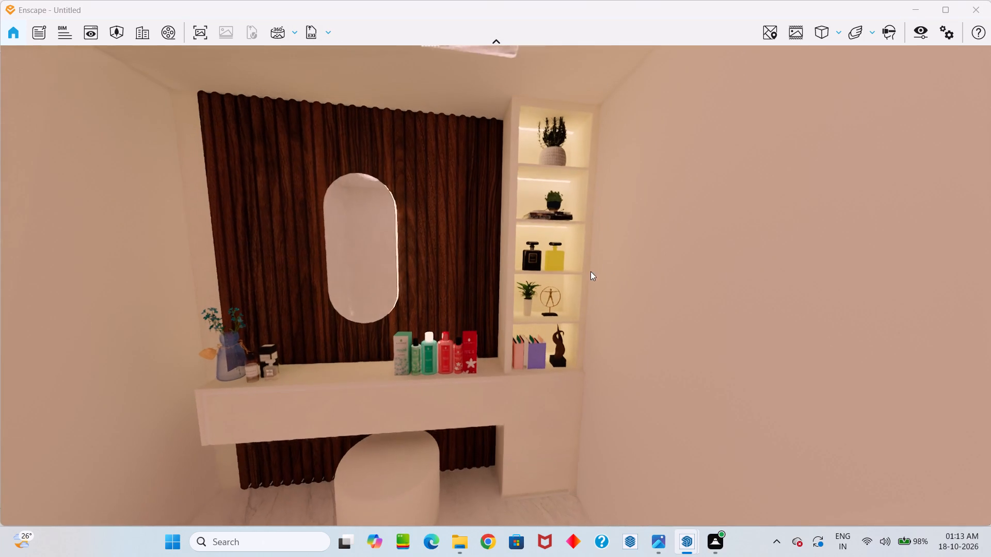
middle_drag(551, 288, 493, 294)
scroll(551, 274, down, 1)
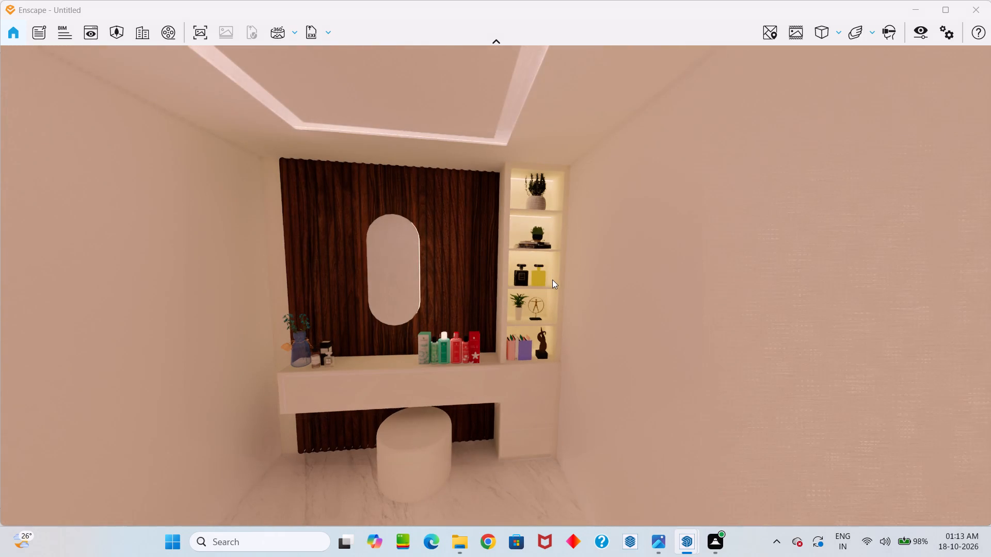
right_drag(568, 306, 472, 332)
middle_drag(550, 311, 530, 280)
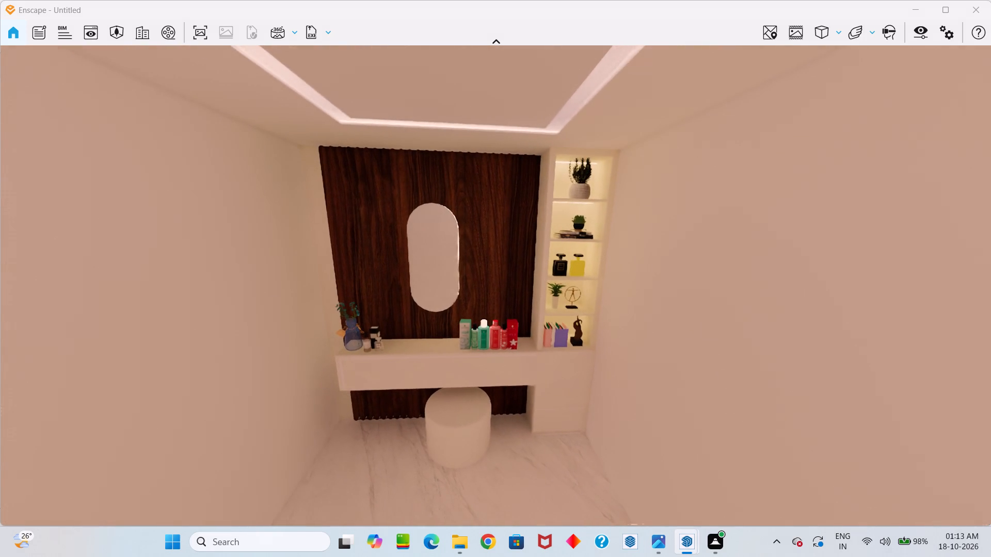
middle_drag(530, 280, 539, 257)
scroll(557, 331, up, 1)
right_drag(636, 369, 477, 154)
right_drag(600, 414, 495, 295)
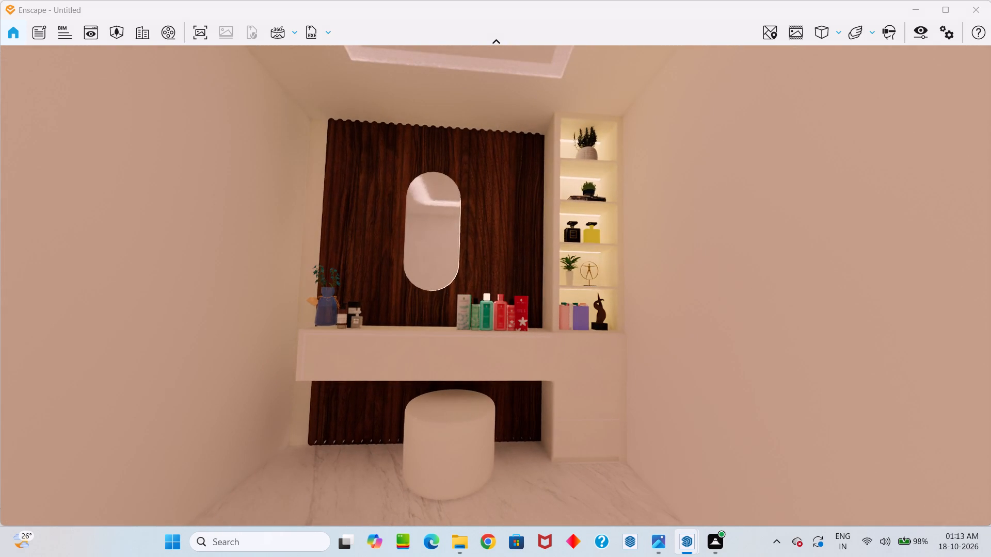
right_drag(495, 295, 492, 298)
Reposition the camera to frame the whole vanity nearly head-on, with the slatted panel, mirror, shelves and stool in view.
scroll(587, 416, down, 1)
middle_drag(587, 417, 531, 239)
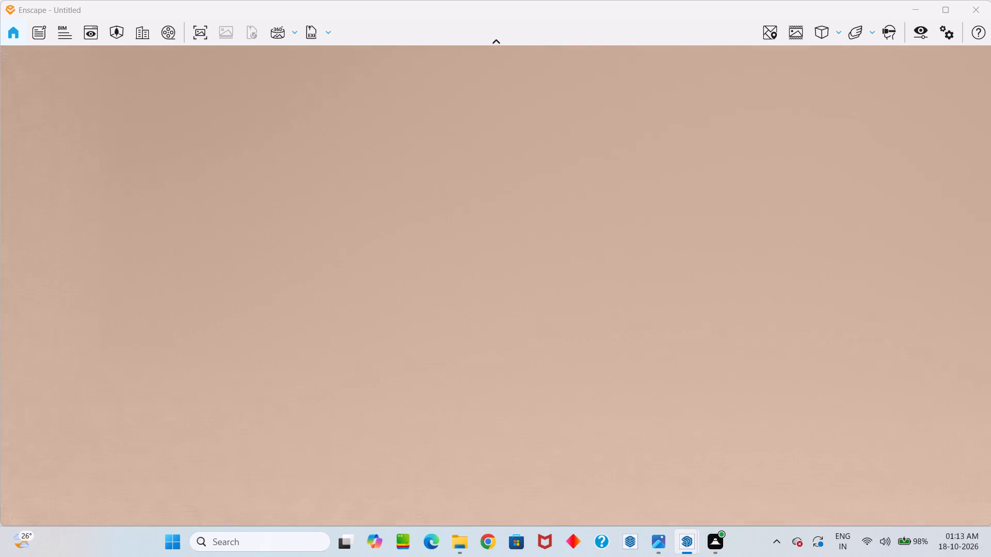
middle_drag(531, 239, 542, 151)
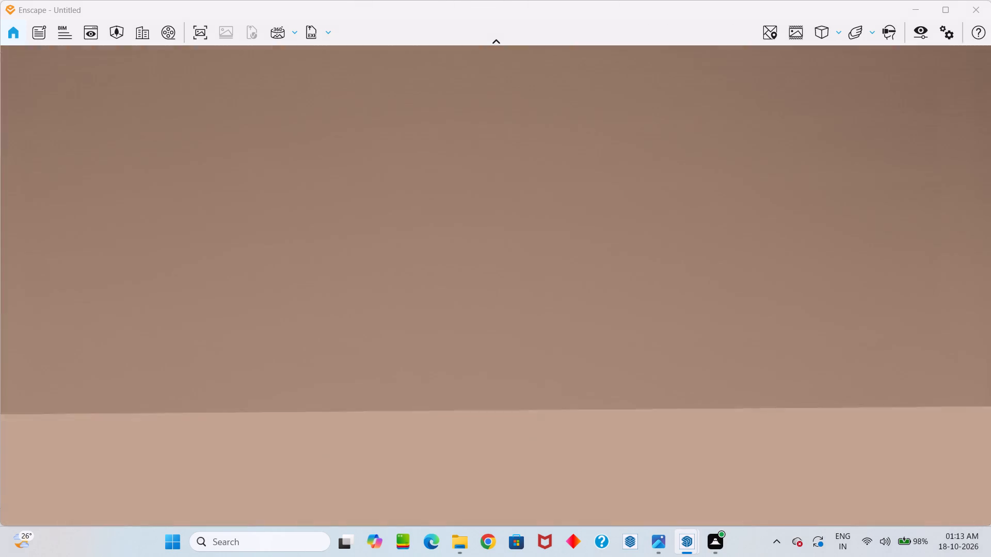
middle_drag(542, 151, 527, 373)
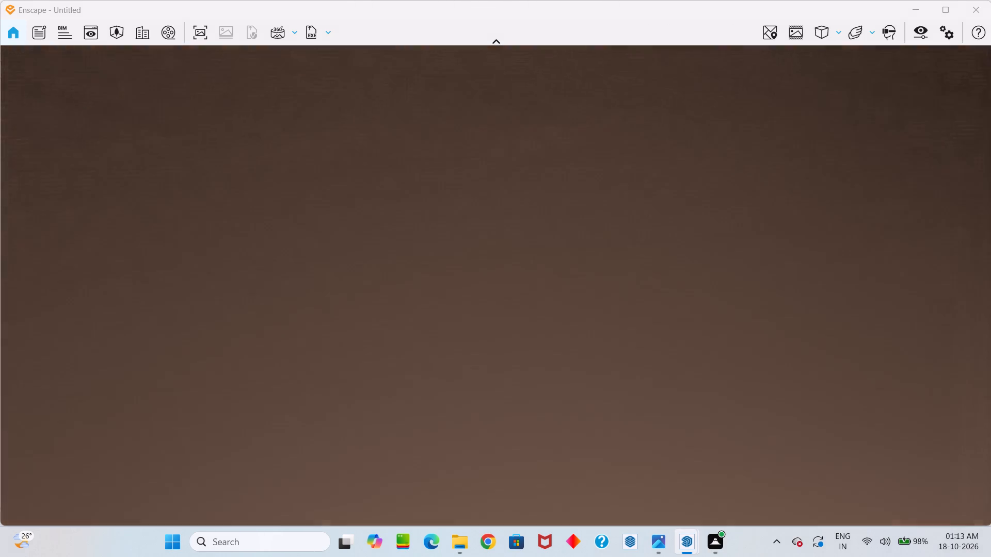
middle_drag(527, 373, 523, 390)
scroll(576, 405, up, 1)
middle_drag(581, 389, 500, 239)
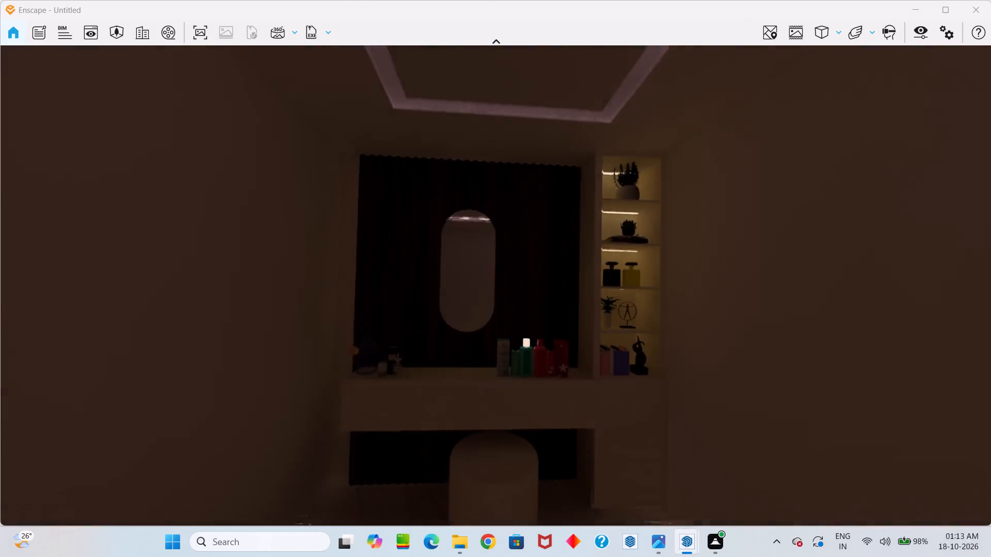
middle_drag(500, 239, 487, 191)
right_drag(583, 389, 567, 420)
middle_drag(574, 385, 492, 303)
middle_drag(573, 388, 496, 285)
scroll(570, 380, up, 1)
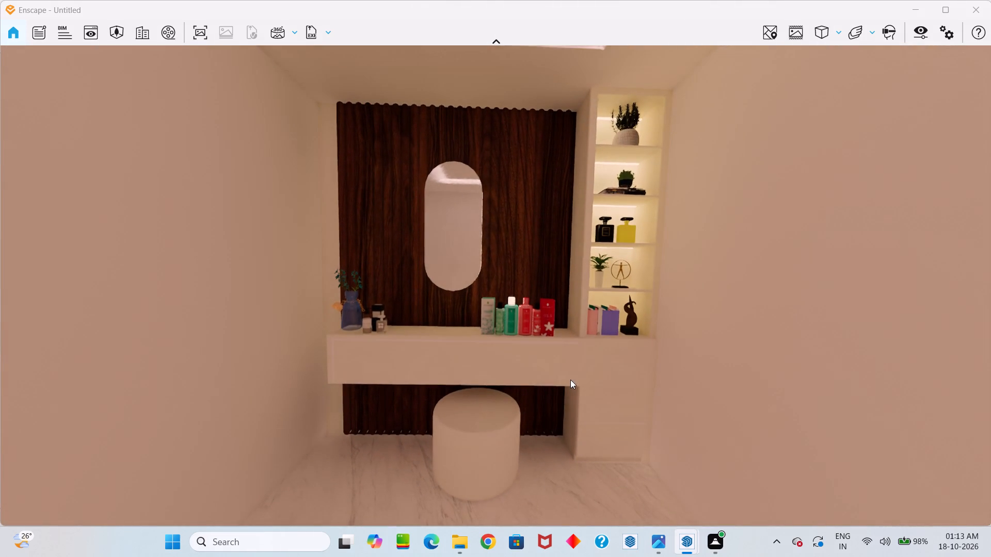
Adjust the camera so the full vanity, stool and lit shelves are framed with part of the ceiling light showing above.
scroll(570, 379, down, 1)
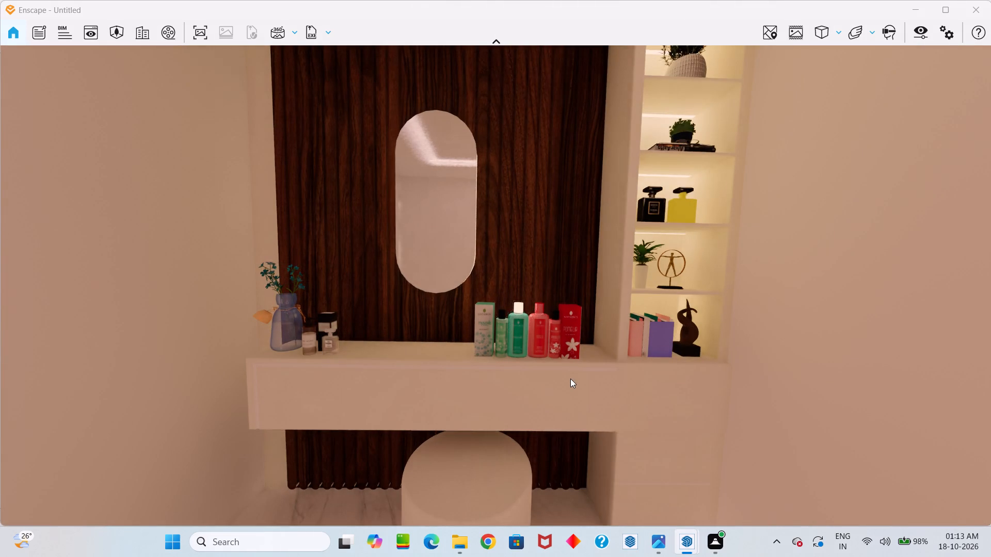
right_drag(579, 354, 481, 285)
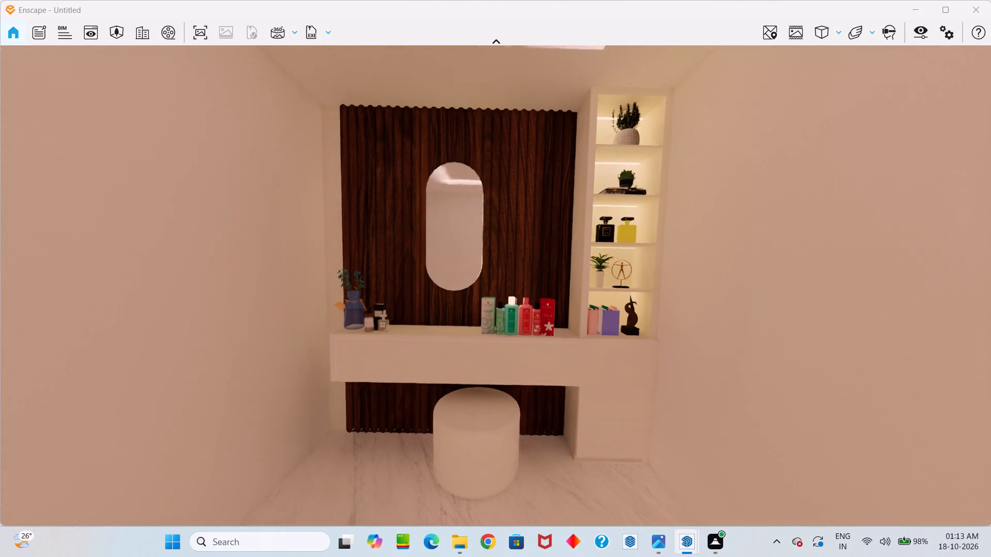
right_drag(481, 285, 479, 285)
middle_drag(544, 354, 490, 292)
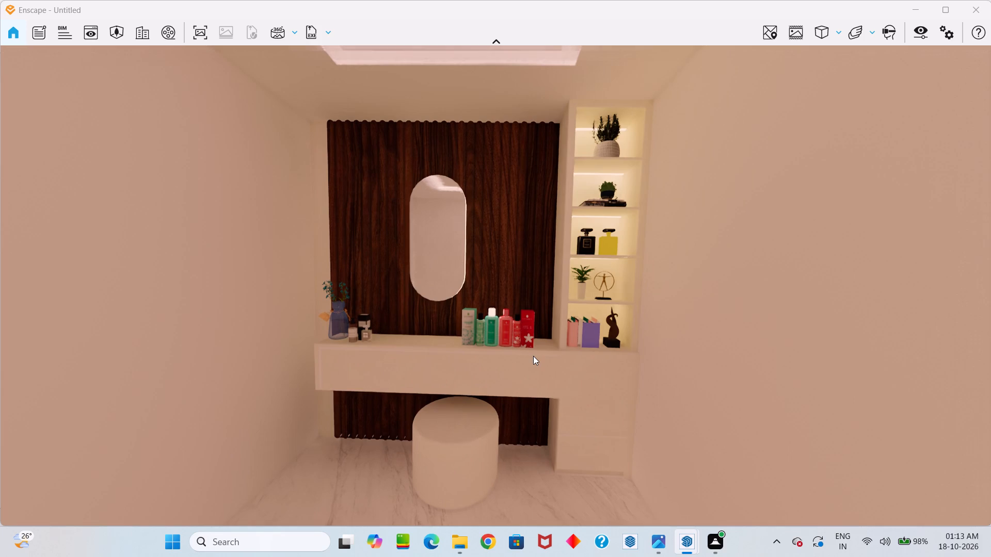
Turn on Auto Contrast in the image corrections and put the visual settings away.
click(915, 32)
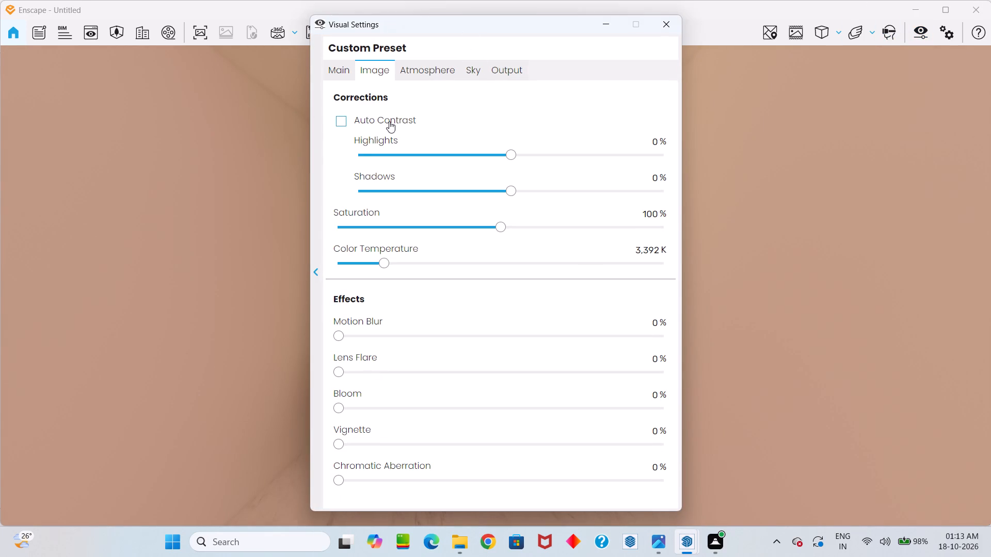
click(340, 119)
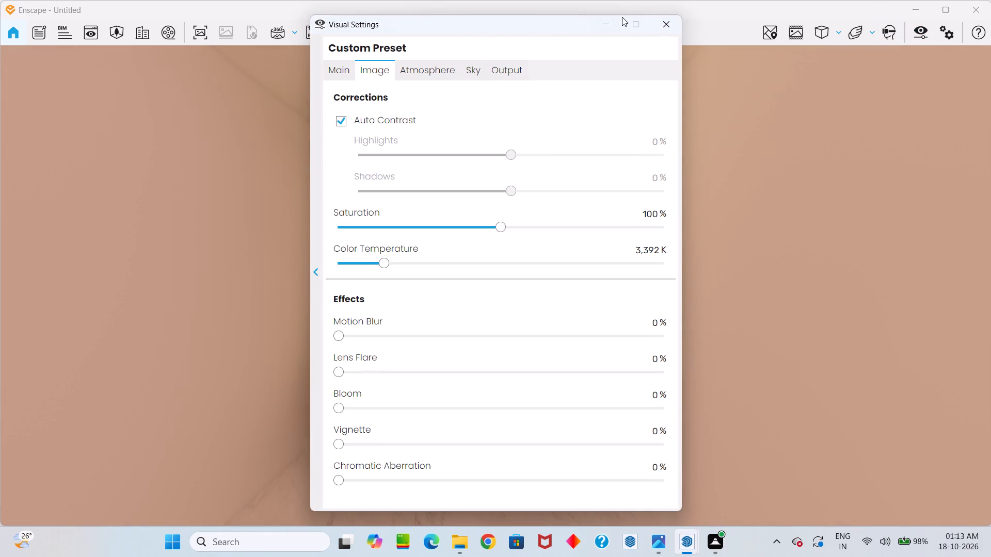
click(614, 22)
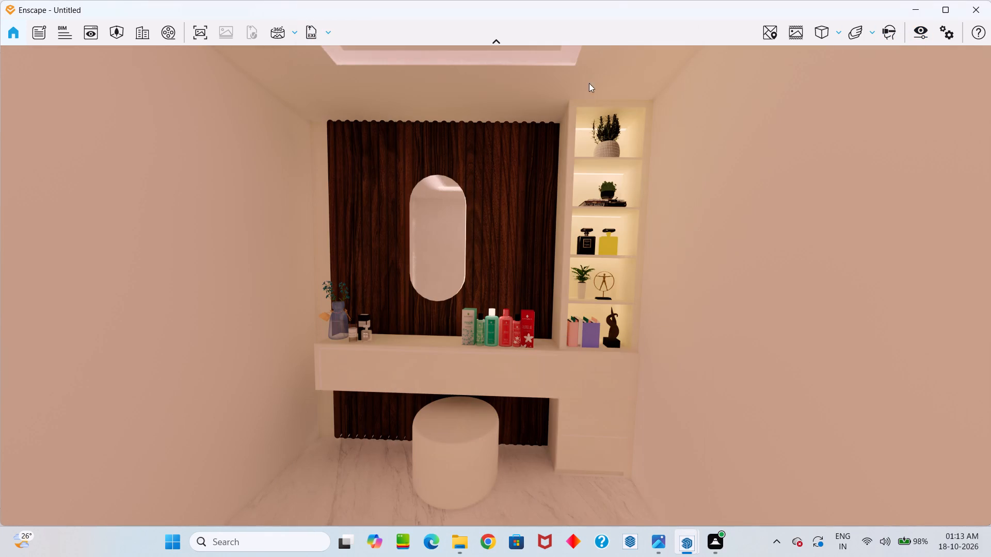
Fine-tune the vanity view and render it as a Portable Network Graphics image saved in the Pictures folder.
right_drag(650, 204, 522, 286)
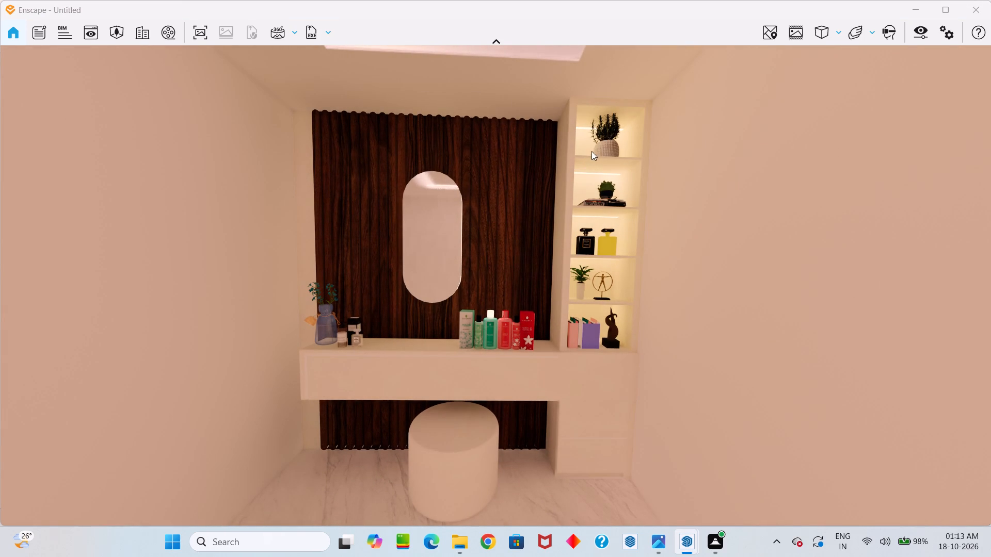
right_drag(603, 135, 472, 285)
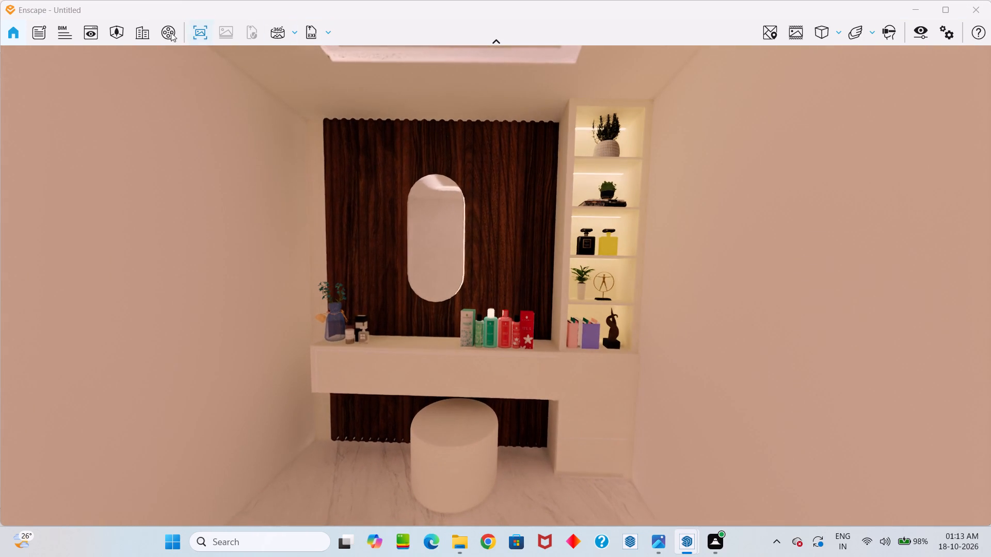
click(201, 31)
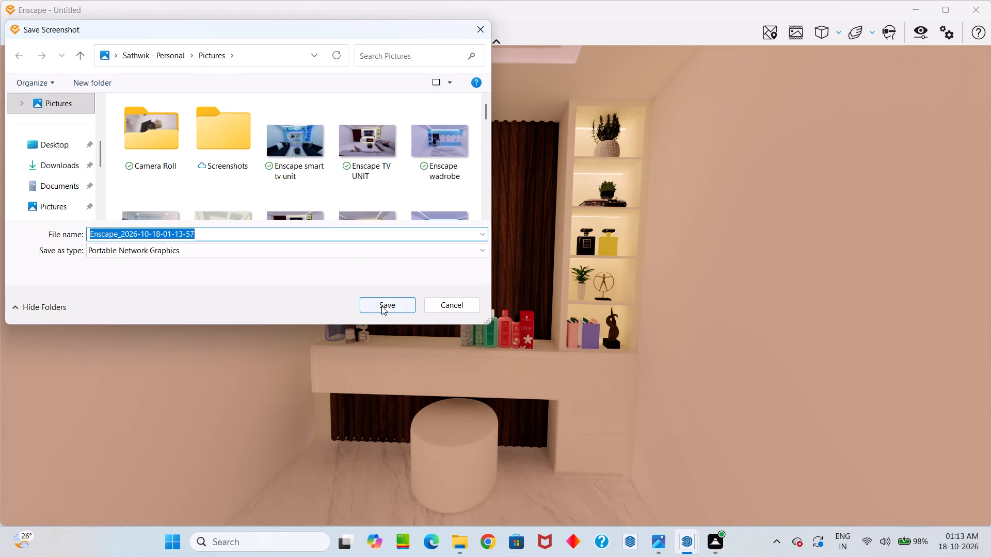
click(381, 306)
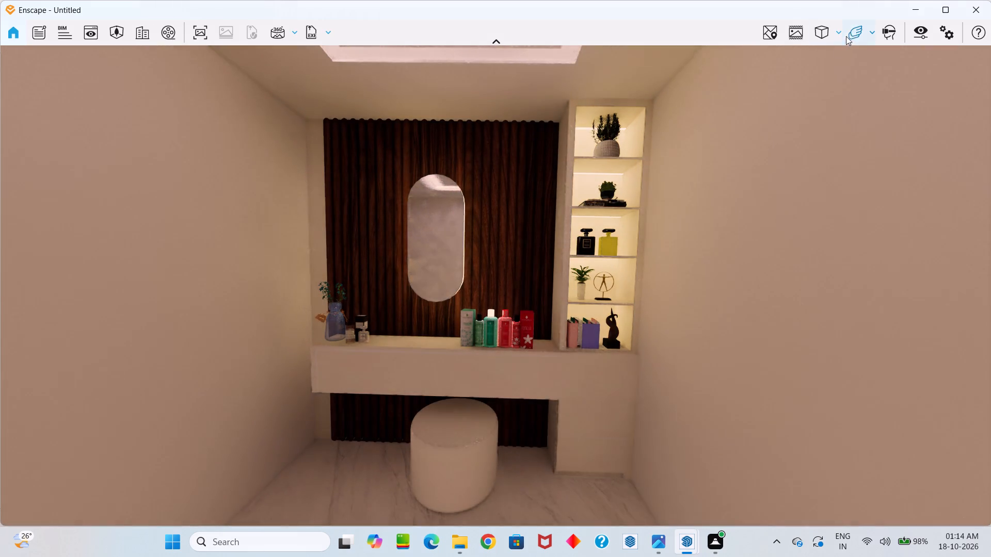
Switch to SketchUp and save the model in the Downloads folder as "wadrobe new".
click(908, 4)
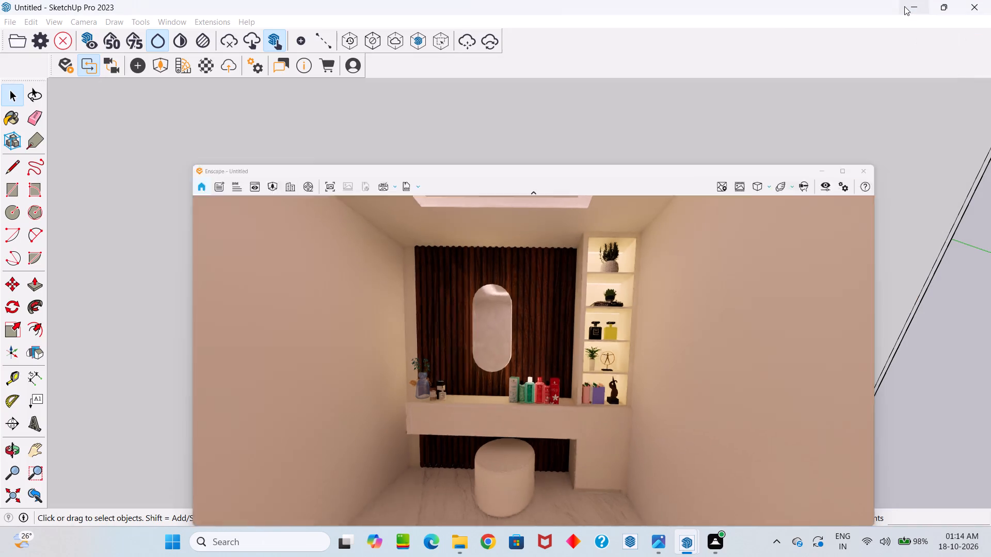
click(9, 17)
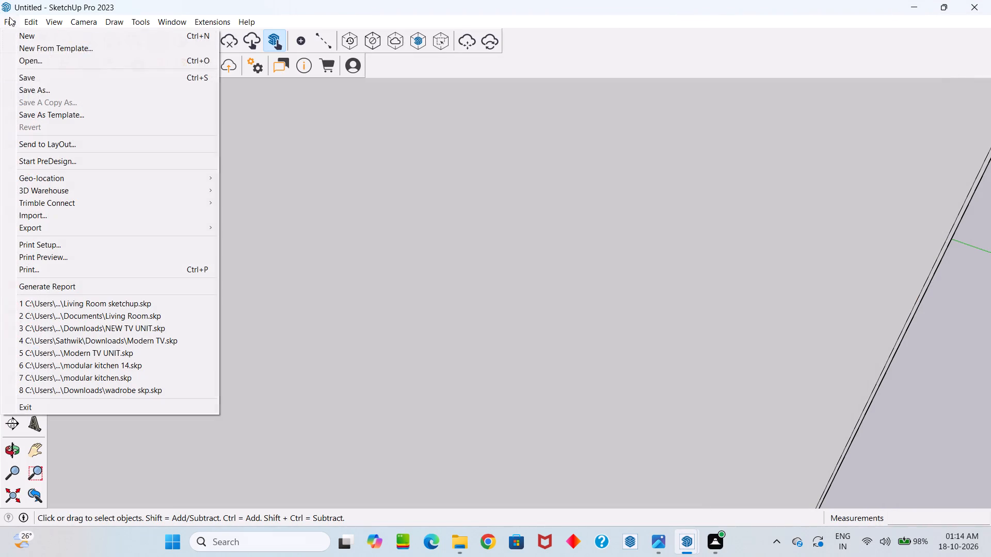
click(36, 79)
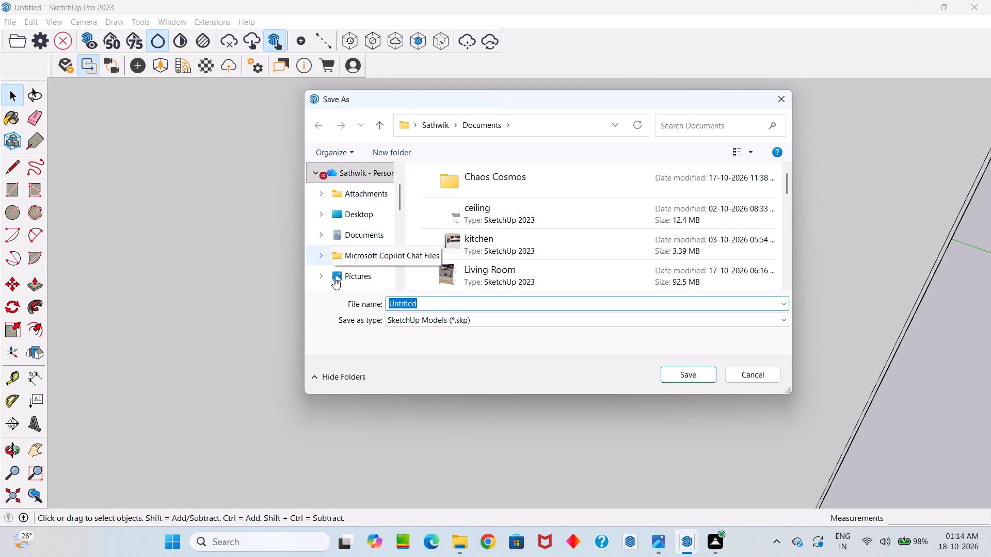
scroll(339, 274, down, 1)
click(354, 275)
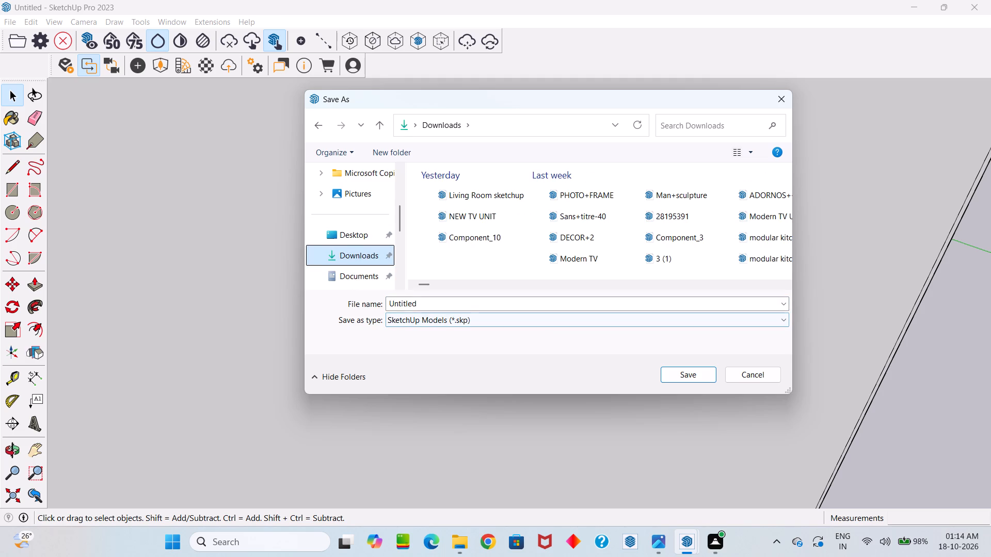
click(438, 303)
key(BackSpace)
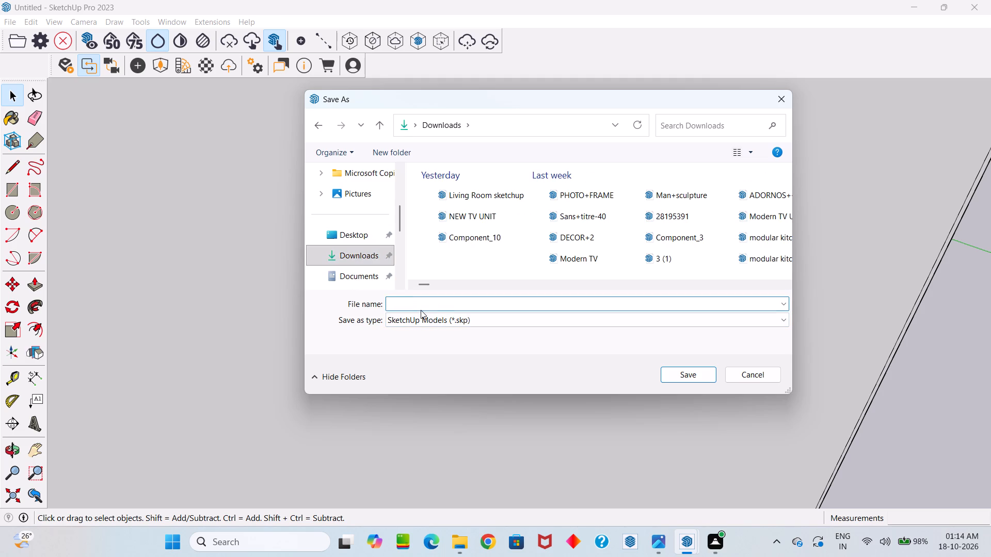
text(wadr)
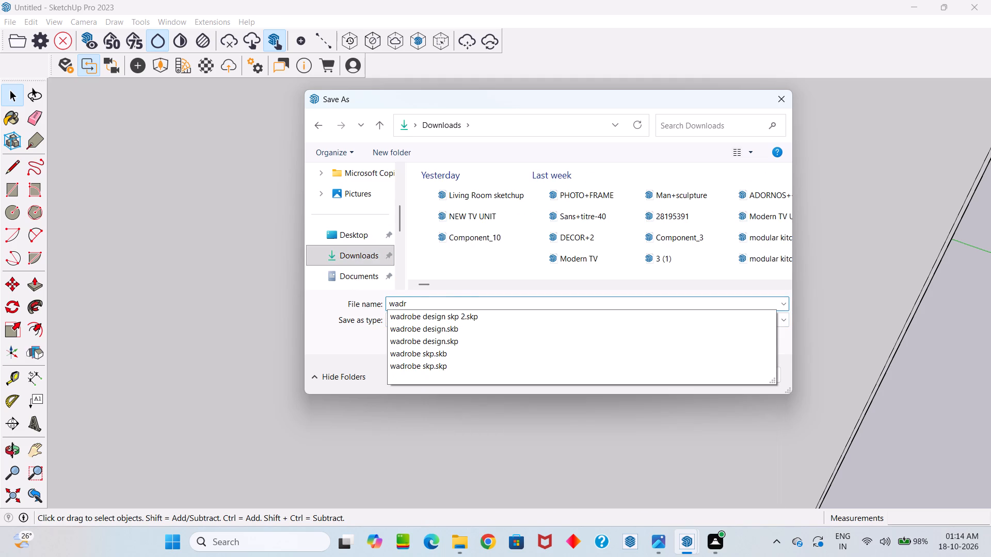
text(obr)
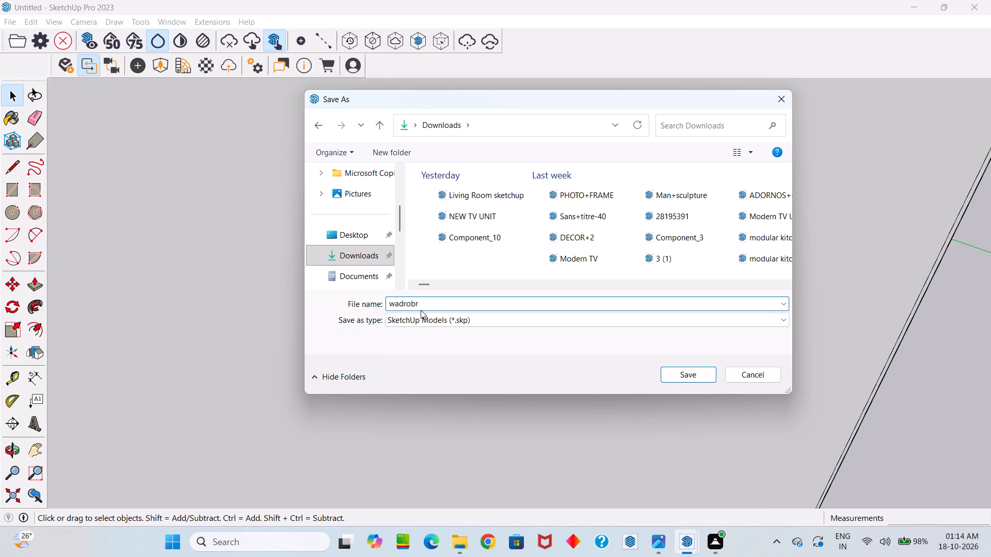
key(BackSpace)
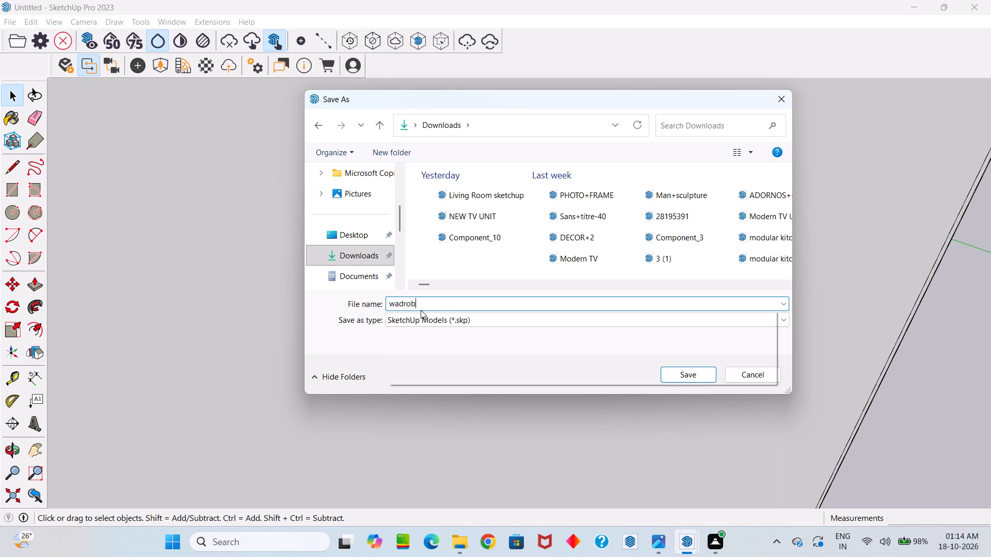
text(e)
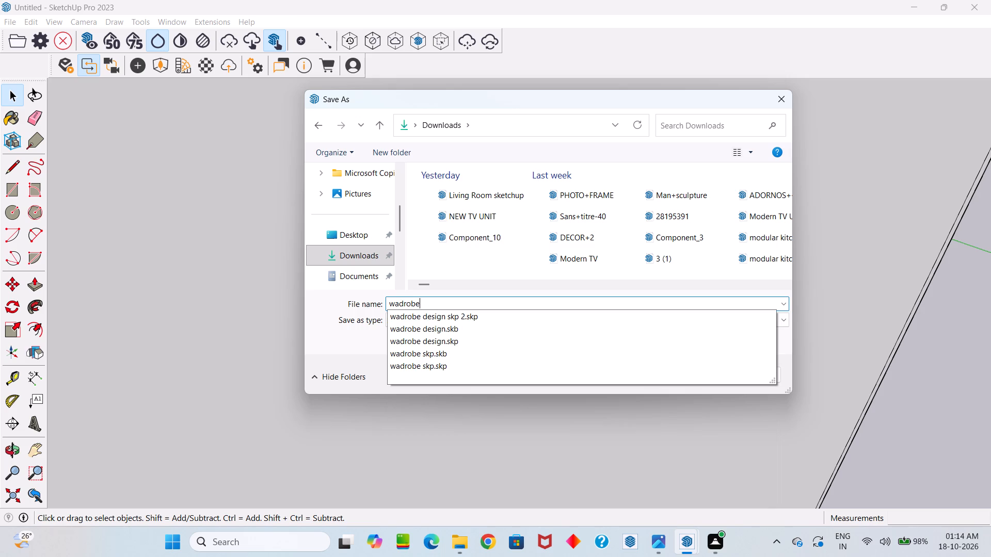
key(space)
key(n)
text(ew)
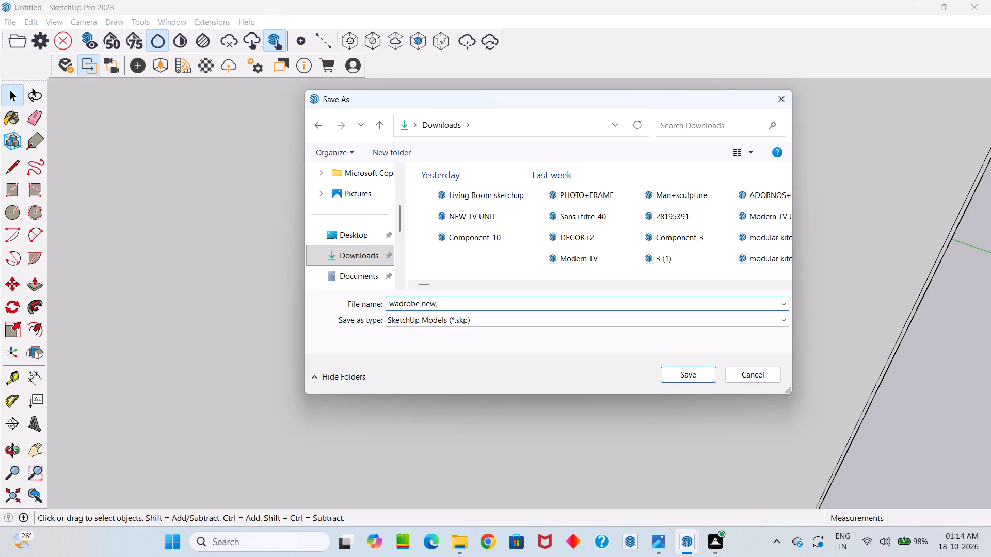
key(Return)
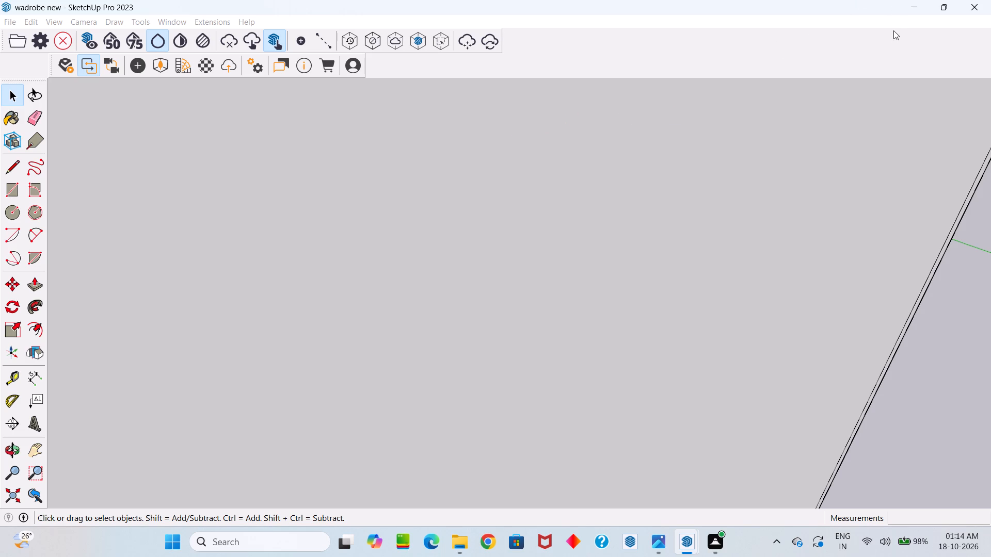
Close the saved model's SketchUp window.
click(977, 7)
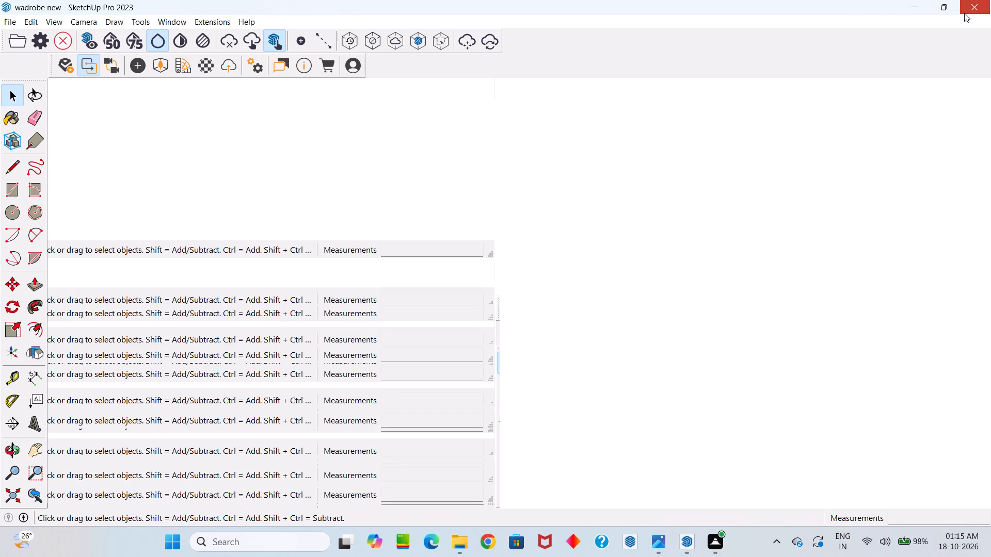